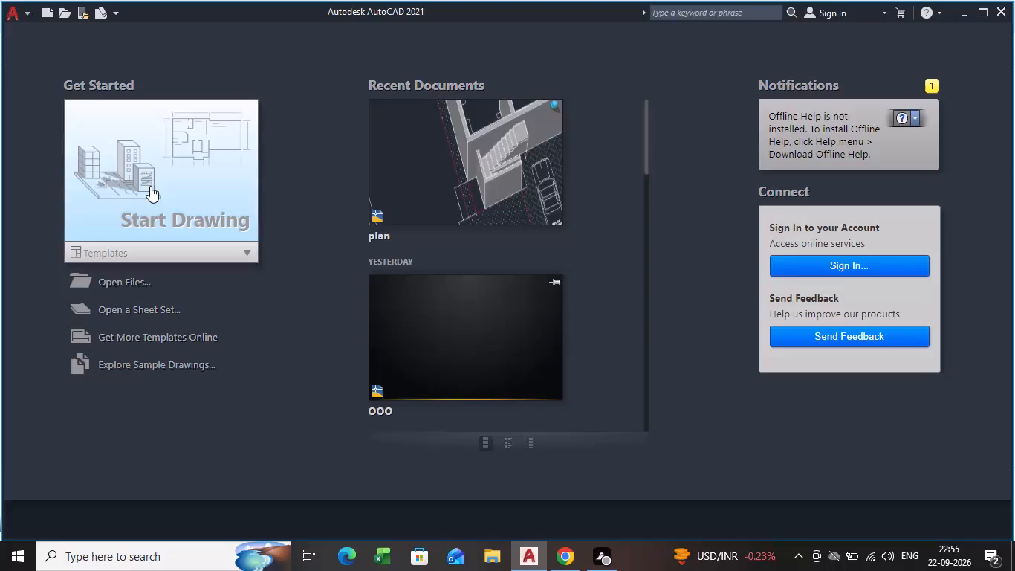
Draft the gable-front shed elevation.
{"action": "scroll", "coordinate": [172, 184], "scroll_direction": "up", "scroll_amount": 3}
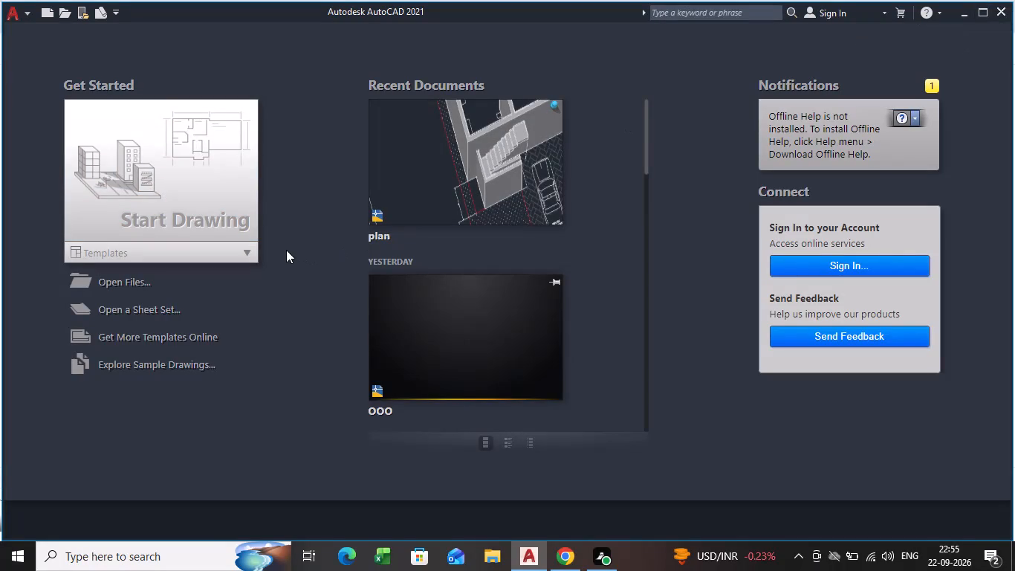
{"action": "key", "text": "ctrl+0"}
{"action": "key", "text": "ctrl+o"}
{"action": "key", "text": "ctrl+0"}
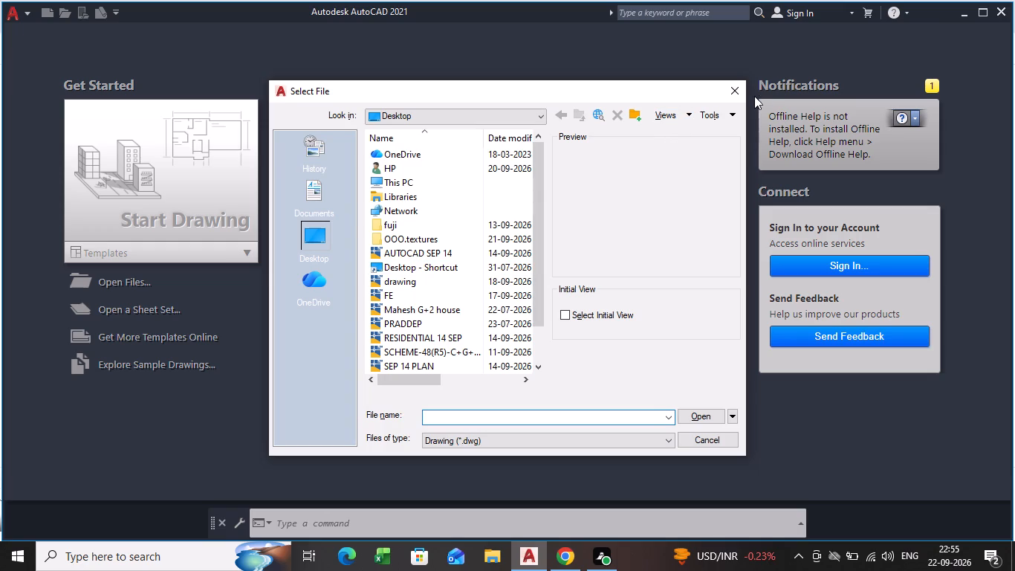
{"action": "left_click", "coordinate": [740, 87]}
Start a new blank drawing.
{"action": "left_click", "coordinate": [149, 239]}
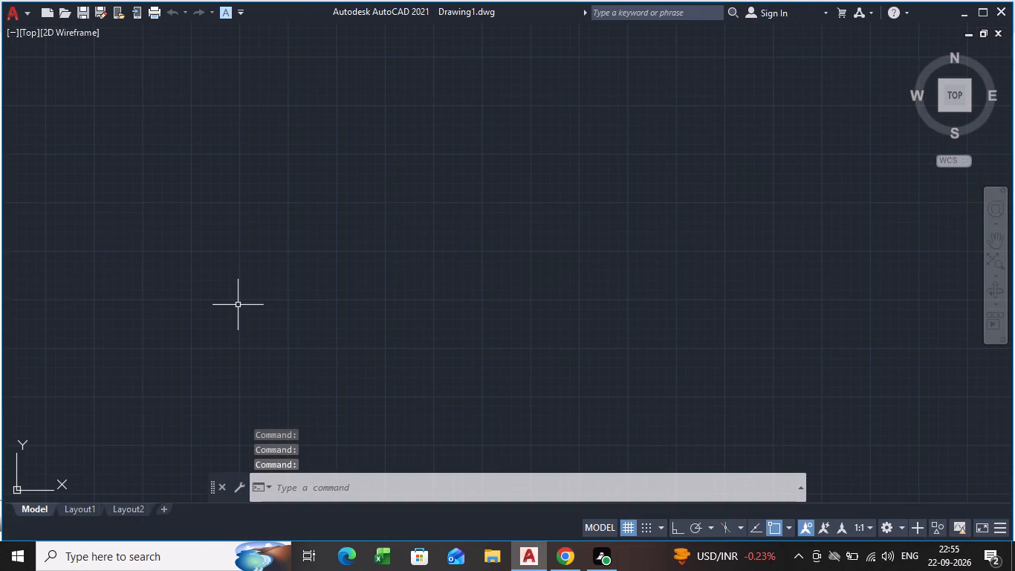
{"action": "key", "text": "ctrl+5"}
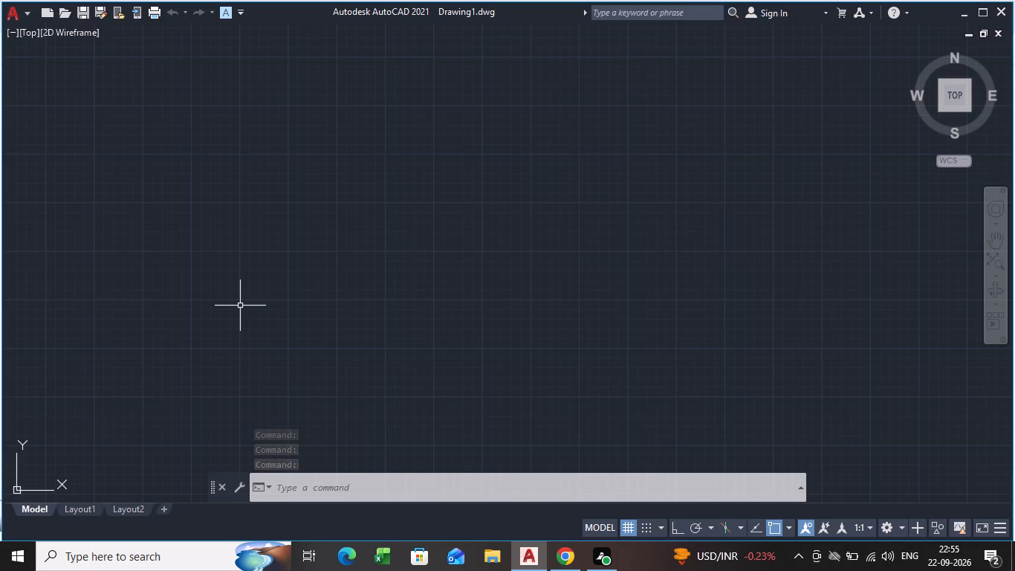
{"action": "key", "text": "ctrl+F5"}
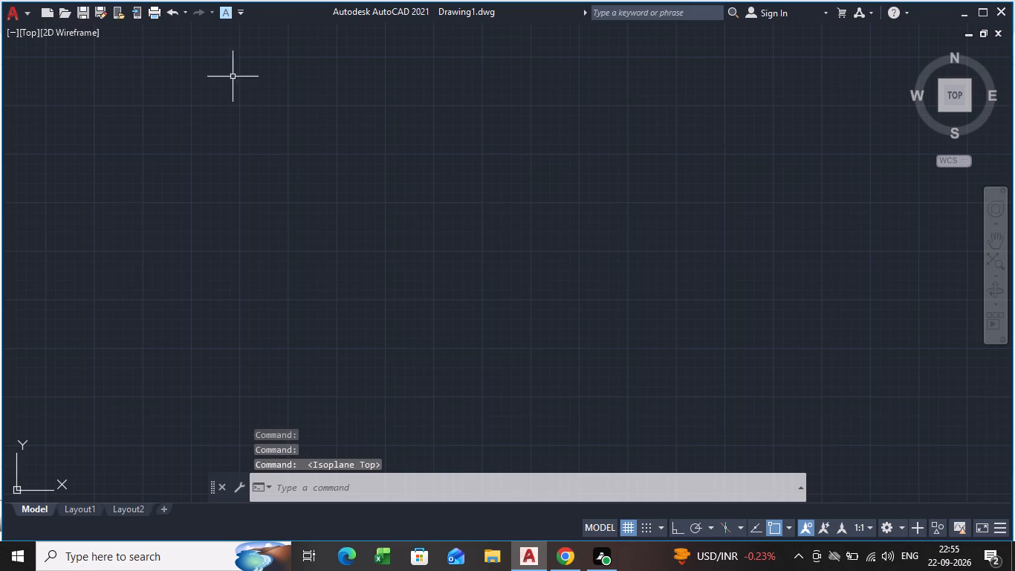
Display the hidden ribbon with the RIBBON command and bring up the Home drawing tools.
{"action": "left_click", "coordinate": [305, 491]}
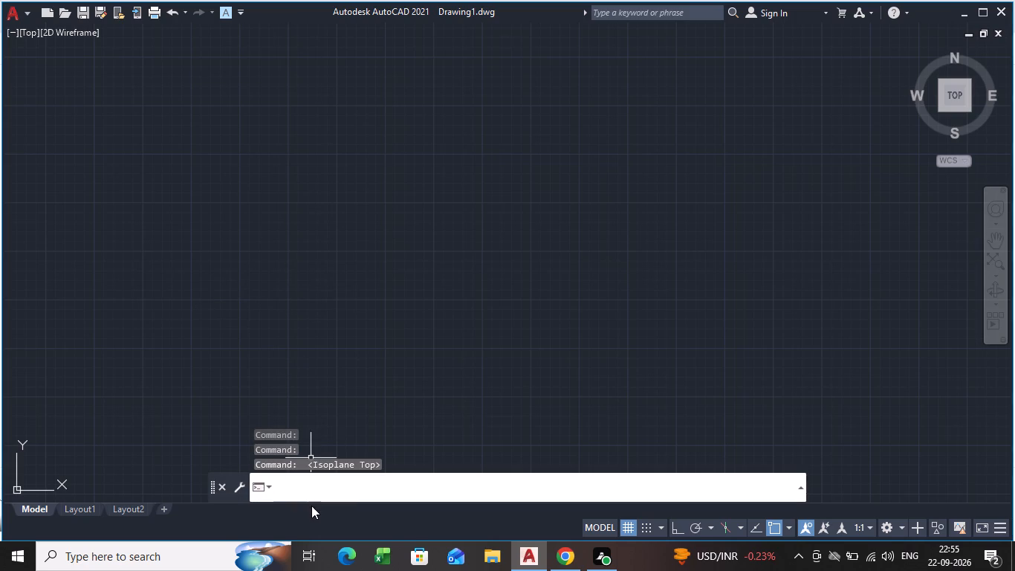
{"action": "key", "text": "r"}
{"action": "key", "text": "i"}
{"action": "key", "text": "b"}
{"action": "key", "text": "b"}
{"action": "key", "text": "o"}
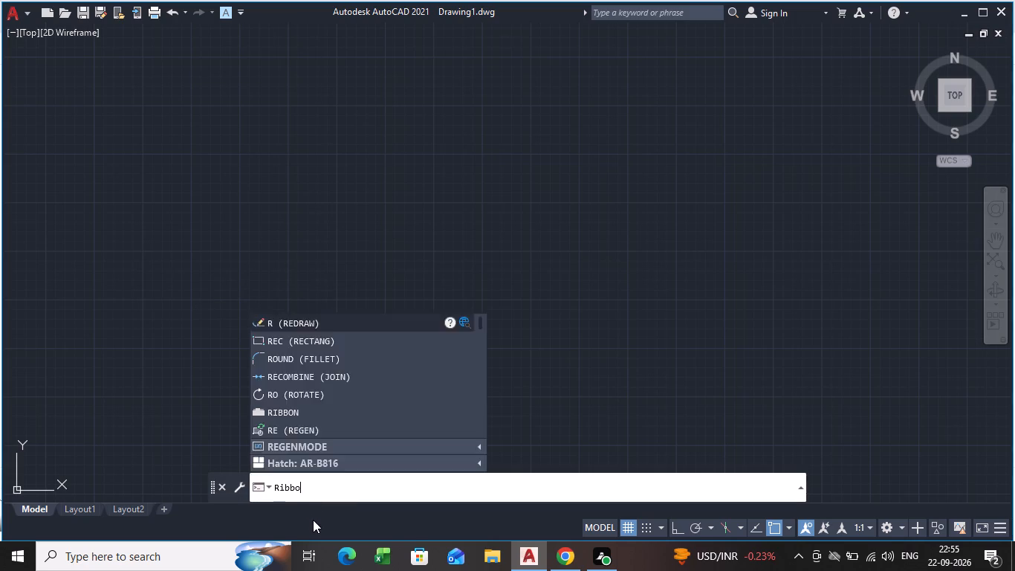
{"action": "key", "text": "n"}
{"action": "key", "text": "Return"}
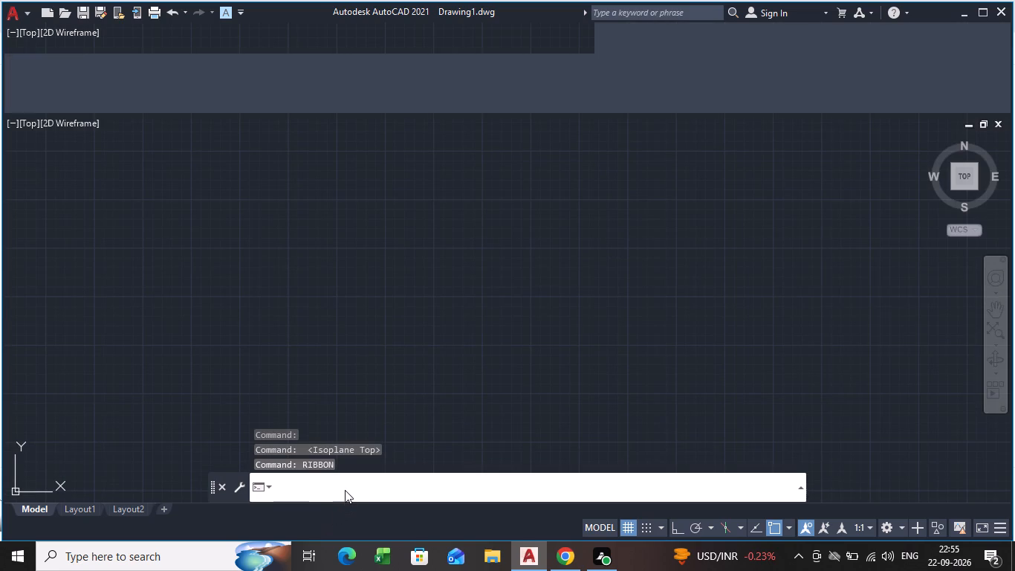
{"action": "scroll", "coordinate": [1014, 297], "scroll_direction": "up", "scroll_amount": 1}
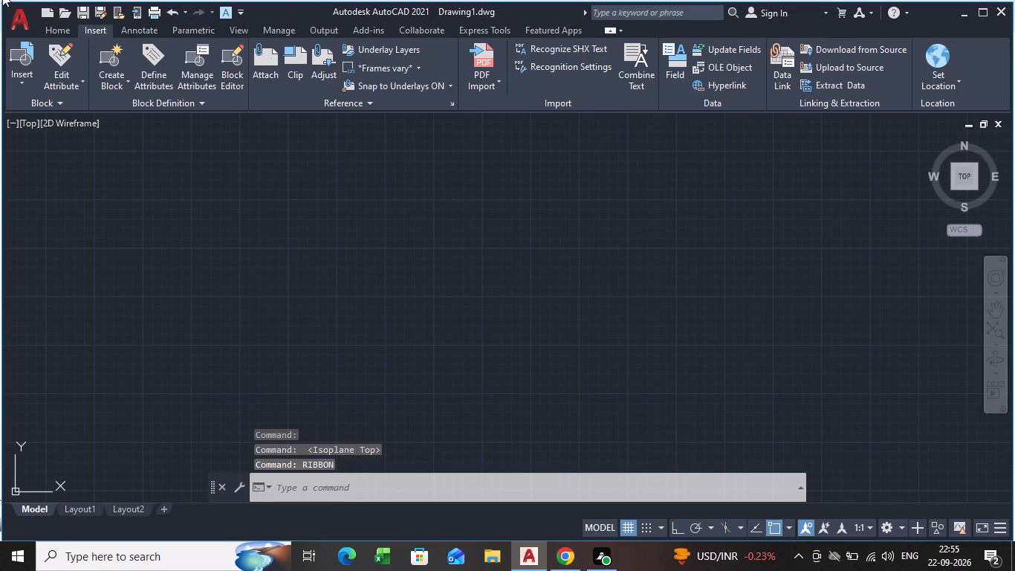
{"action": "left_click", "coordinate": [61, 30]}
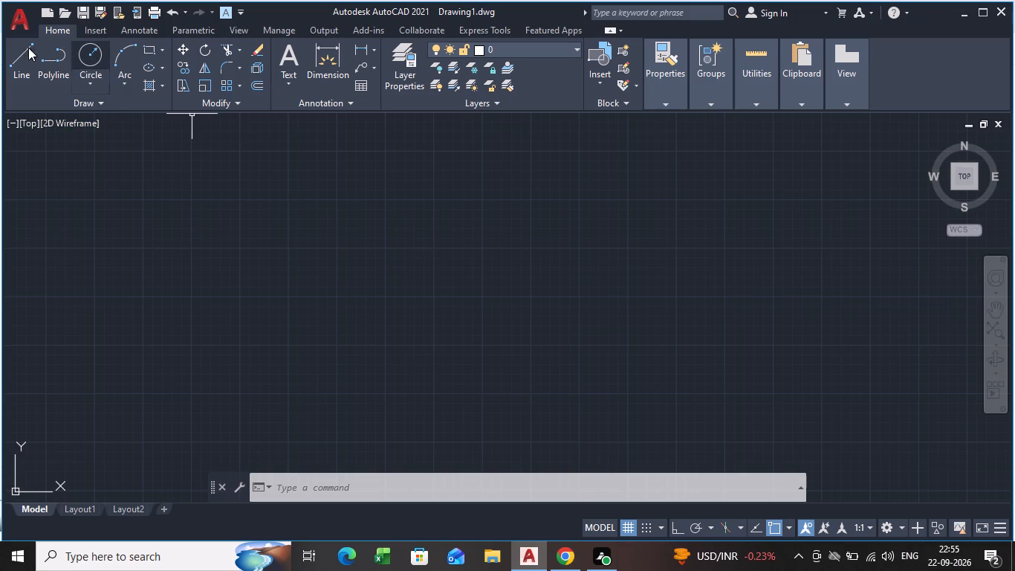
Configure the drawing units to Engineering length type, 0'-0" precision and Inches as the insertion scale.
{"action": "left_click", "coordinate": [21, 71]}
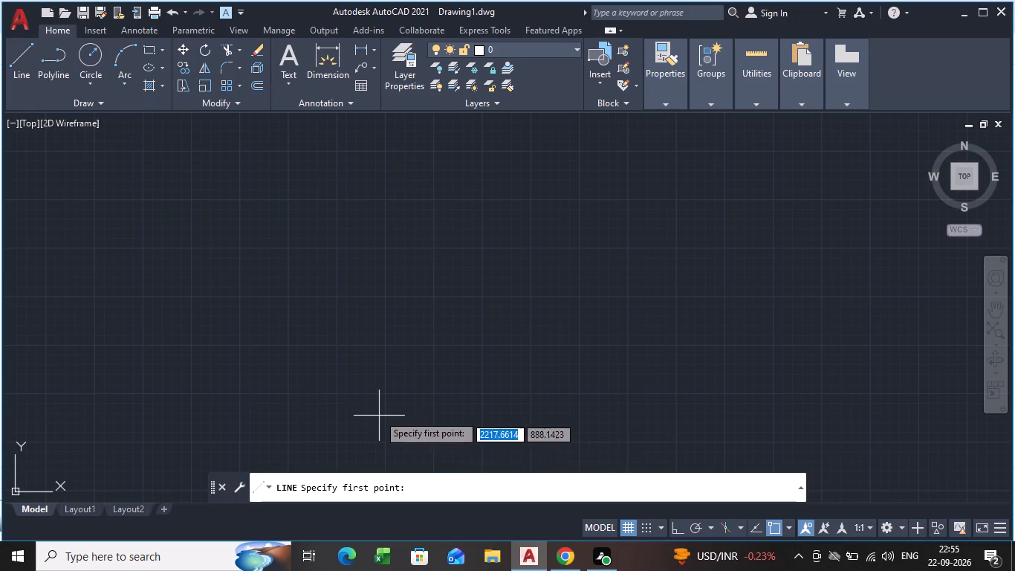
{"action": "key", "text": "Escape"}
{"action": "key", "text": "u"}
{"action": "key", "text": "n"}
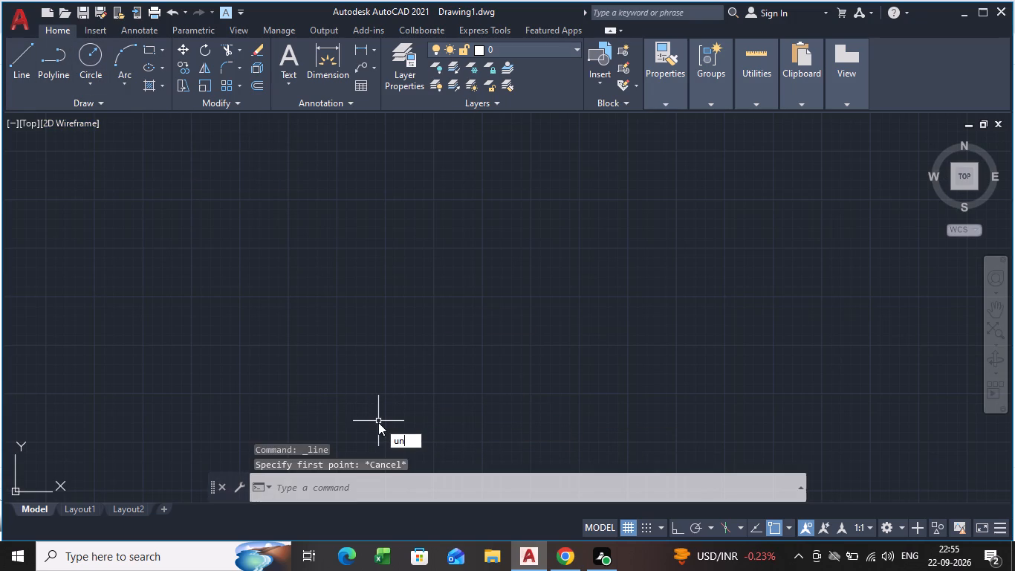
{"action": "type", "text": "its"}
{"action": "key", "text": "Return"}
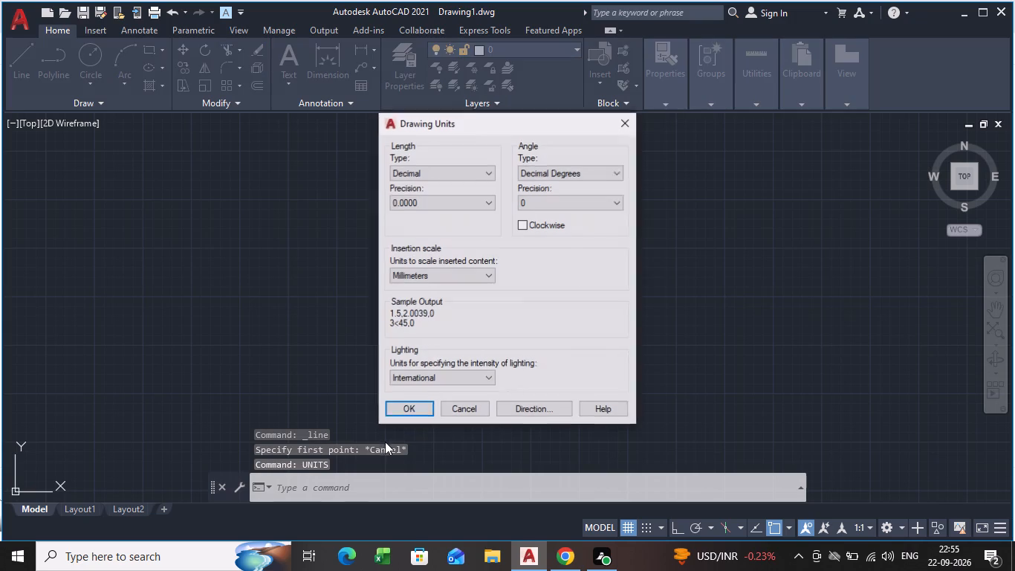
{"action": "left_click", "coordinate": [456, 170]}
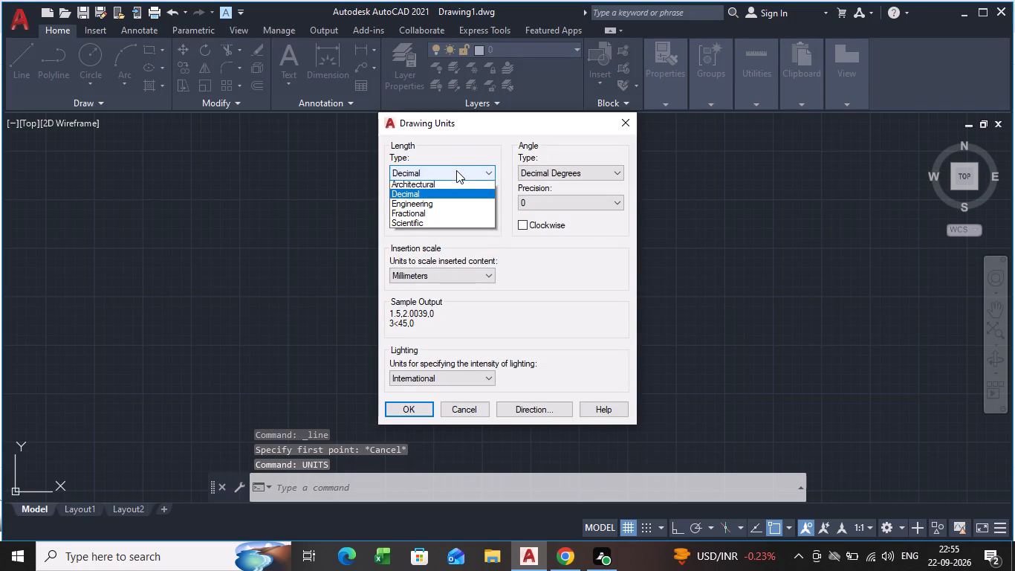
{"action": "left_click", "coordinate": [447, 201]}
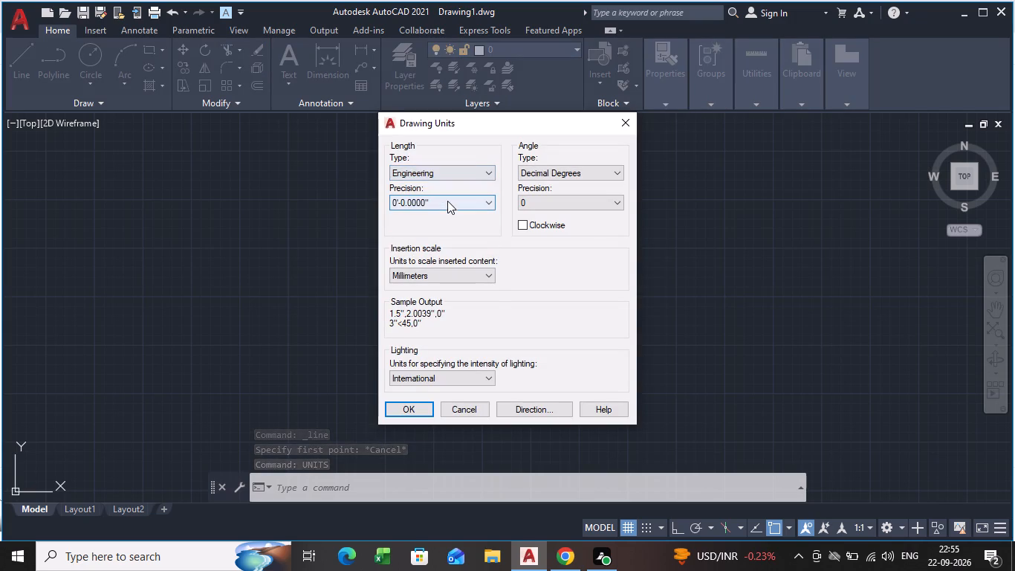
{"action": "left_click", "coordinate": [447, 201]}
{"action": "left_click", "coordinate": [429, 218]}
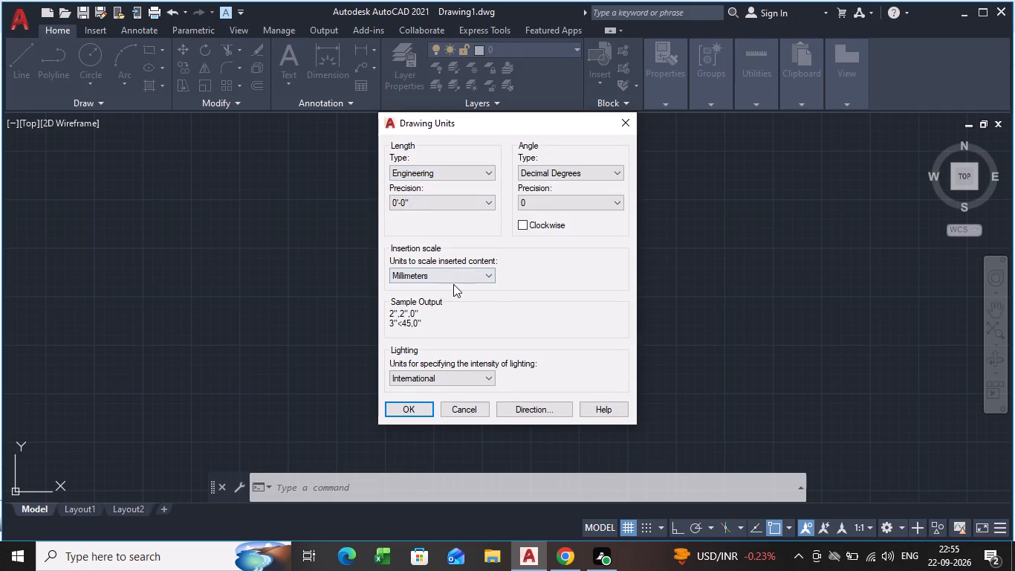
{"action": "left_click", "coordinate": [455, 277]}
{"action": "left_click", "coordinate": [421, 300]}
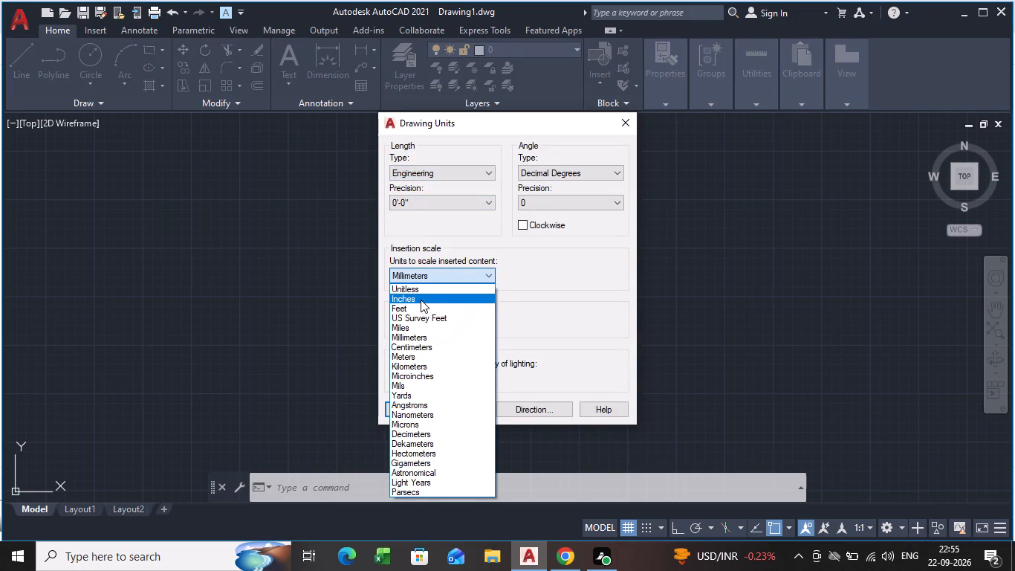
{"action": "left_click", "coordinate": [401, 411]}
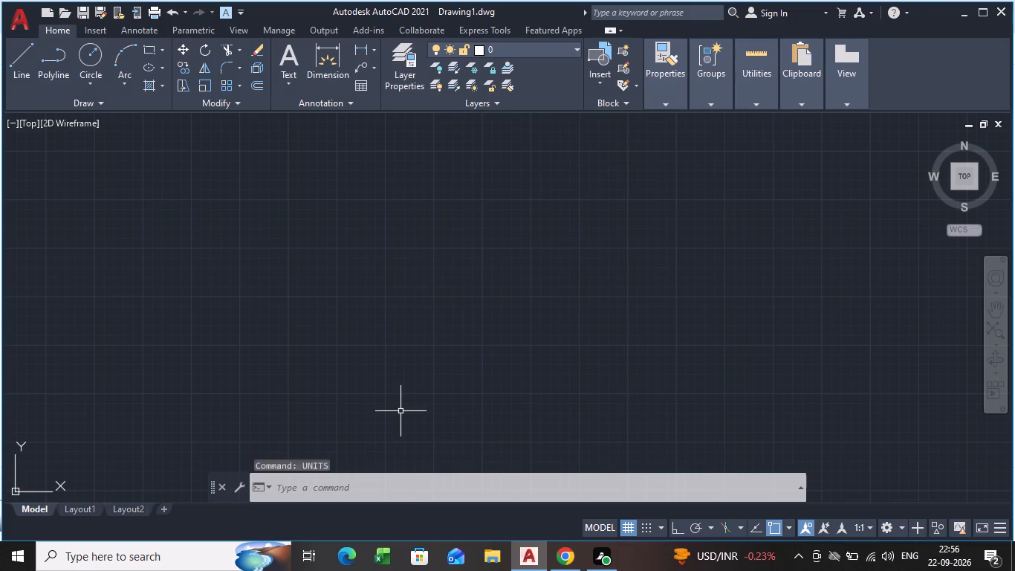
Modify the ISO-25 dimension style to Engineering primary units with 0'-0" precision and set it current.
{"action": "key", "text": "d"}
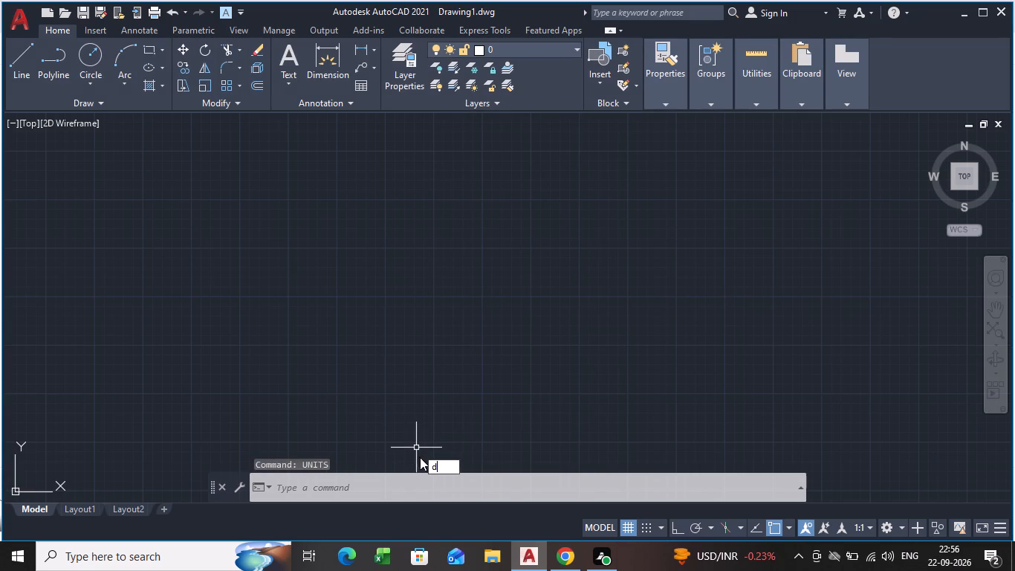
{"action": "key", "text": "Return"}
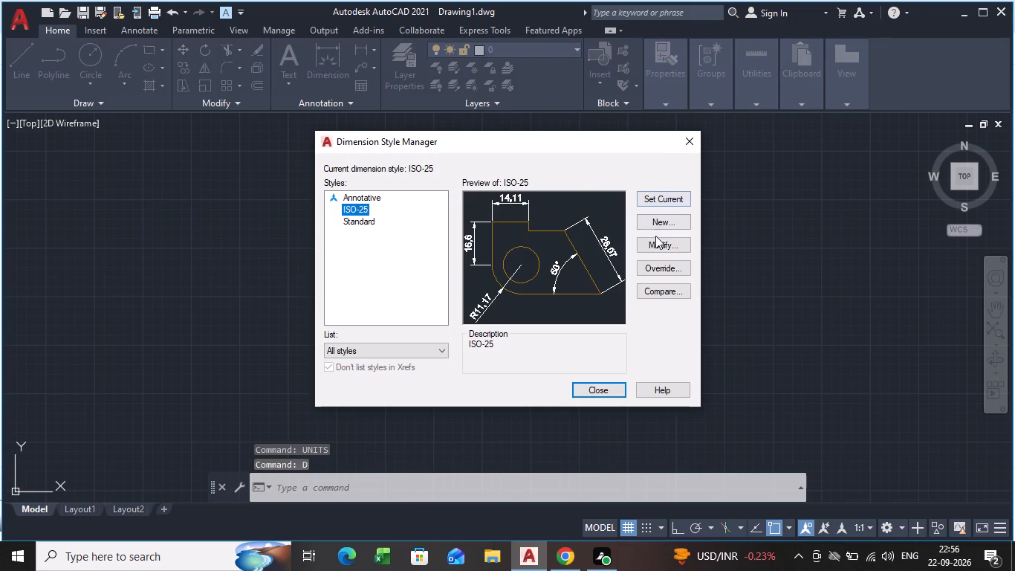
{"action": "left_click", "coordinate": [655, 242]}
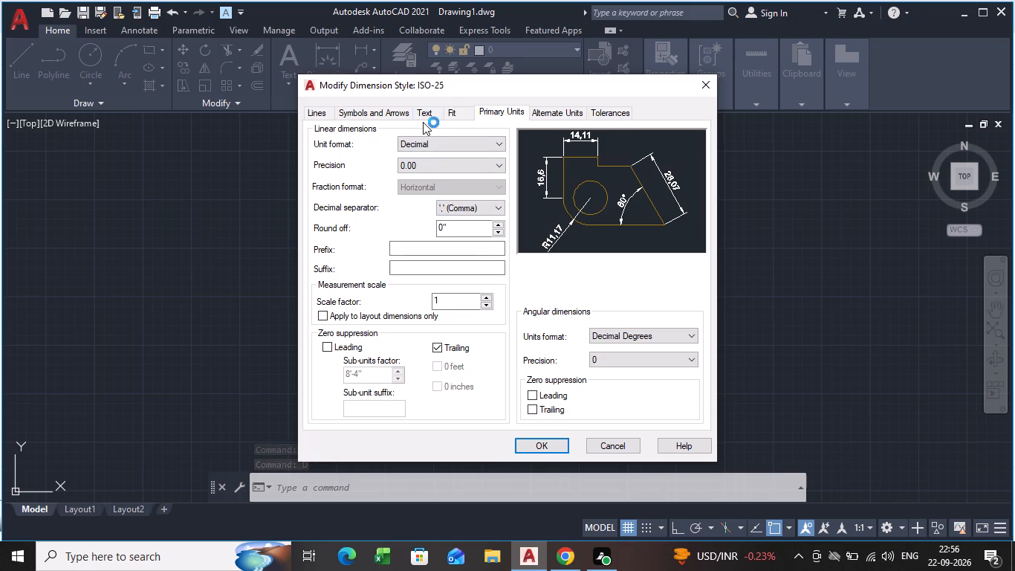
{"action": "left_click", "coordinate": [451, 143]}
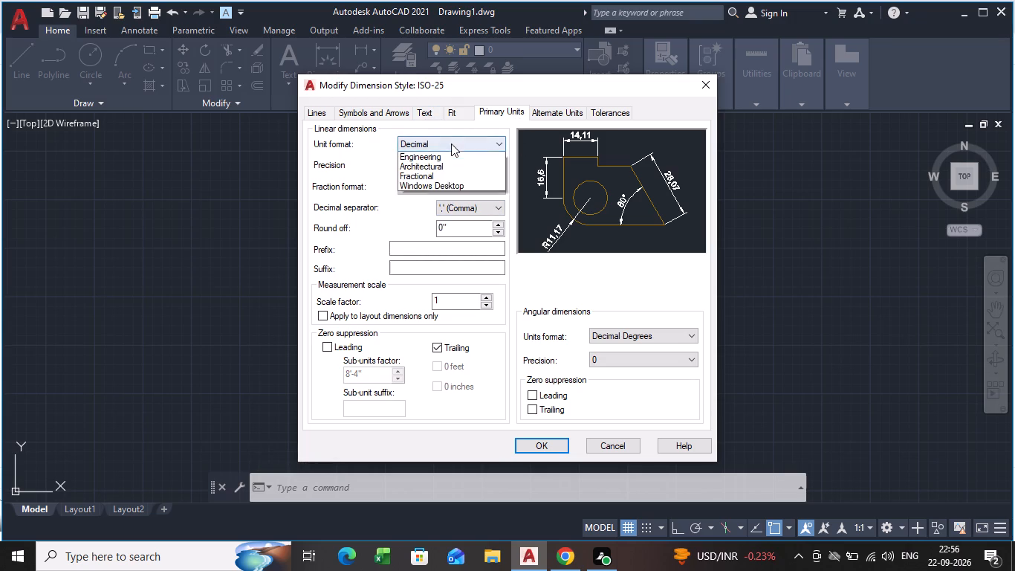
{"action": "left_click", "coordinate": [442, 175]}
{"action": "left_click", "coordinate": [444, 170]}
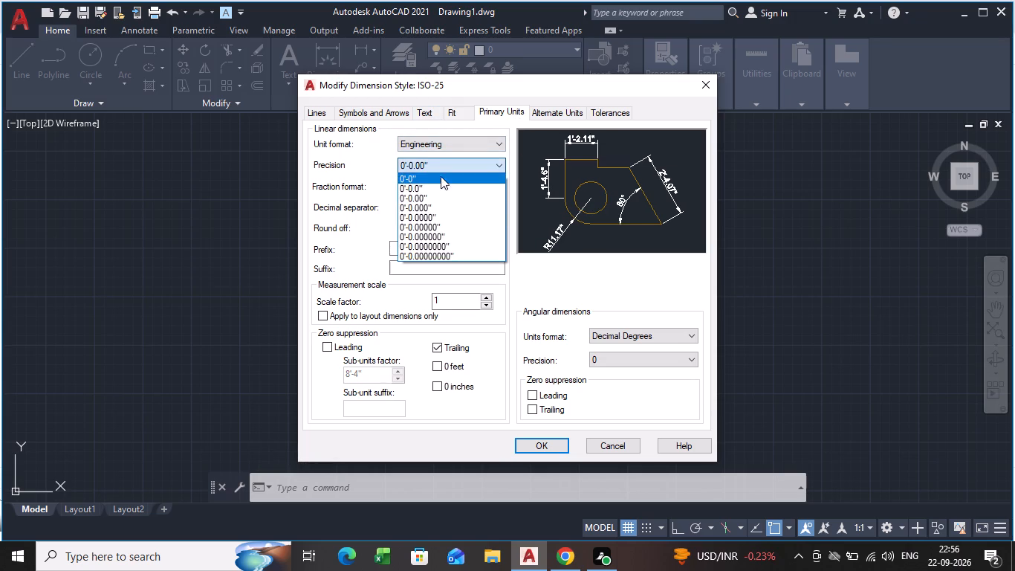
{"action": "left_click", "coordinate": [438, 180]}
{"action": "left_click", "coordinate": [521, 445]}
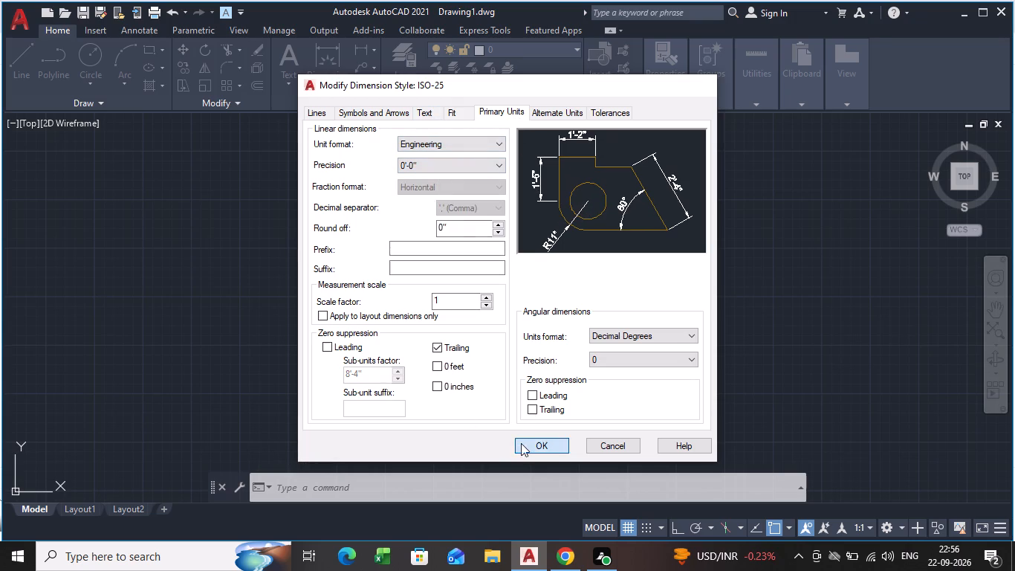
{"action": "left_click", "coordinate": [669, 203]}
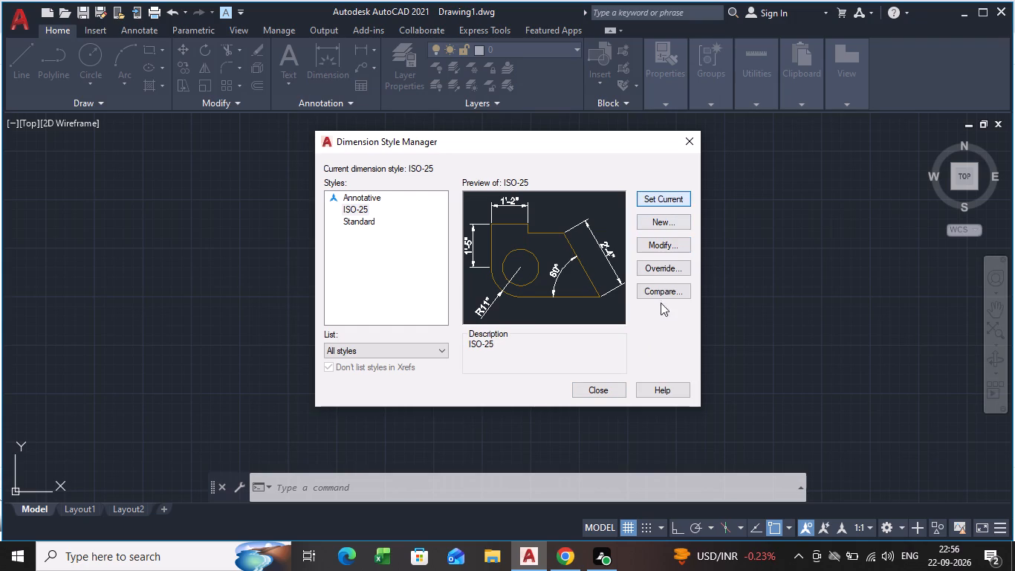
{"action": "left_click", "coordinate": [590, 390]}
Draw a horizontal line 190' long with Ortho turned on, running in the positive X direction.
{"action": "key", "text": "l"}
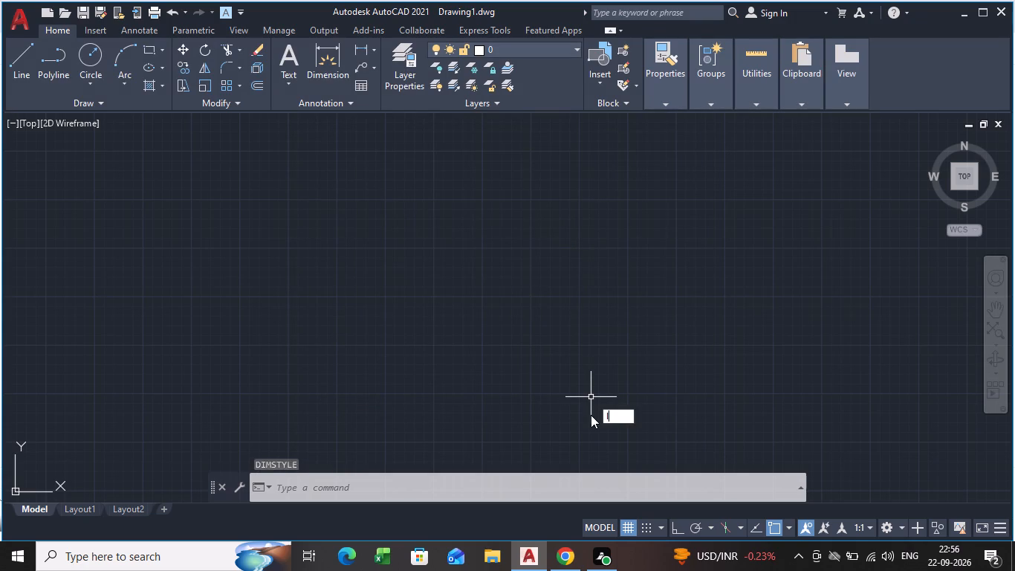
{"action": "key", "text": "Return"}
{"action": "left_click", "coordinate": [277, 312]}
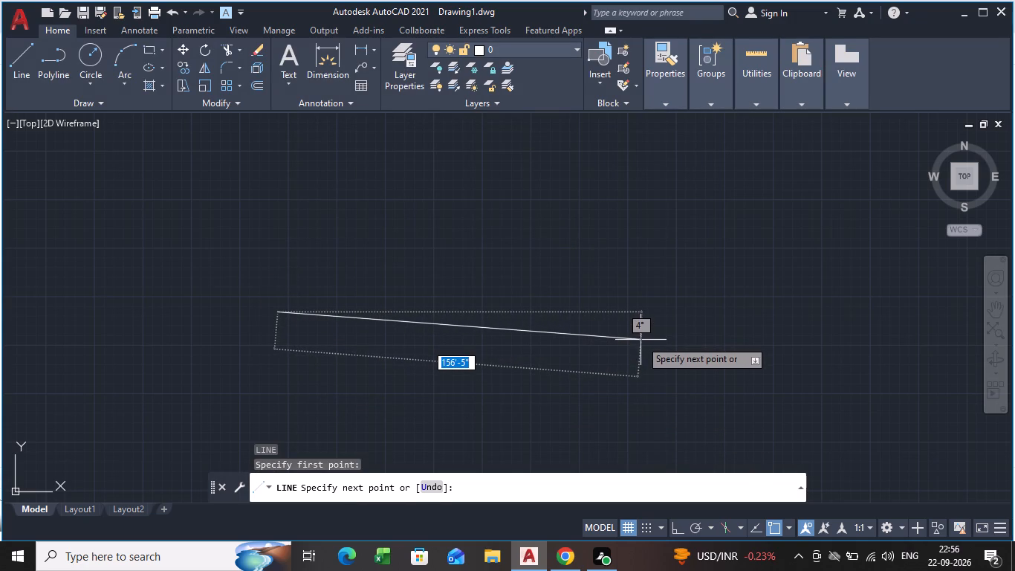
{"action": "key", "text": "ctrl+F8"}
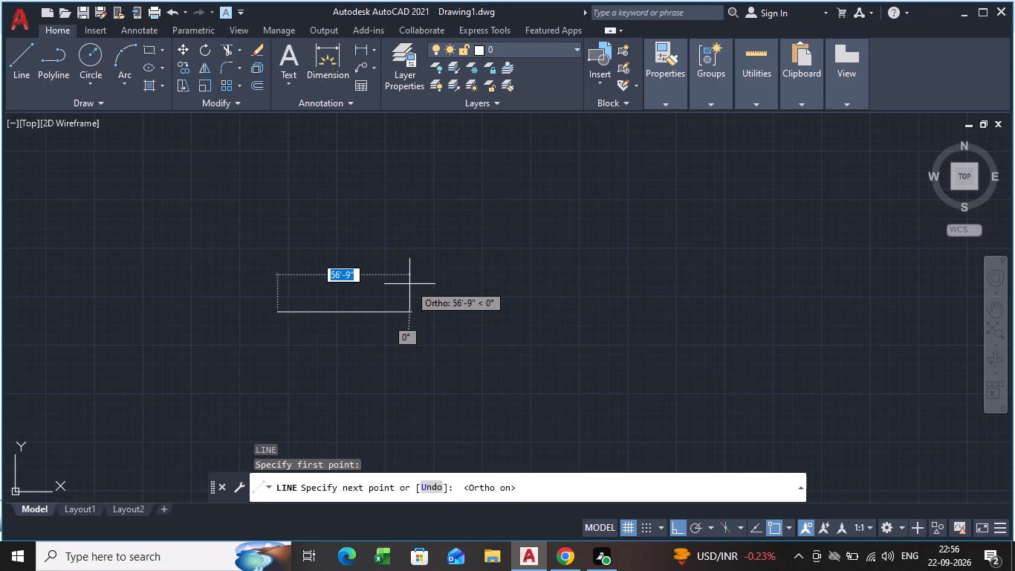
{"action": "type", "text": "190'"}
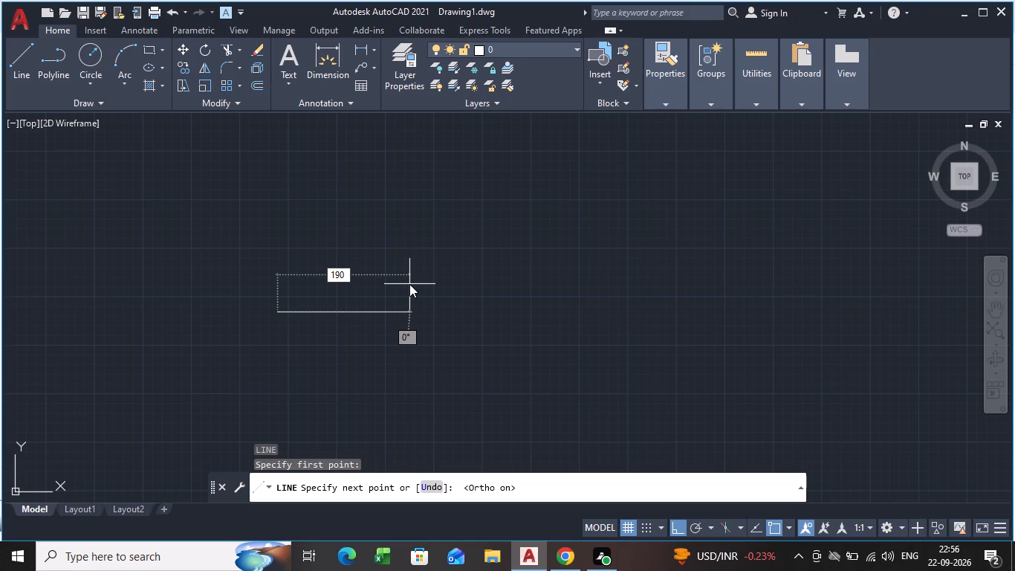
{"action": "key", "text": "Return"}
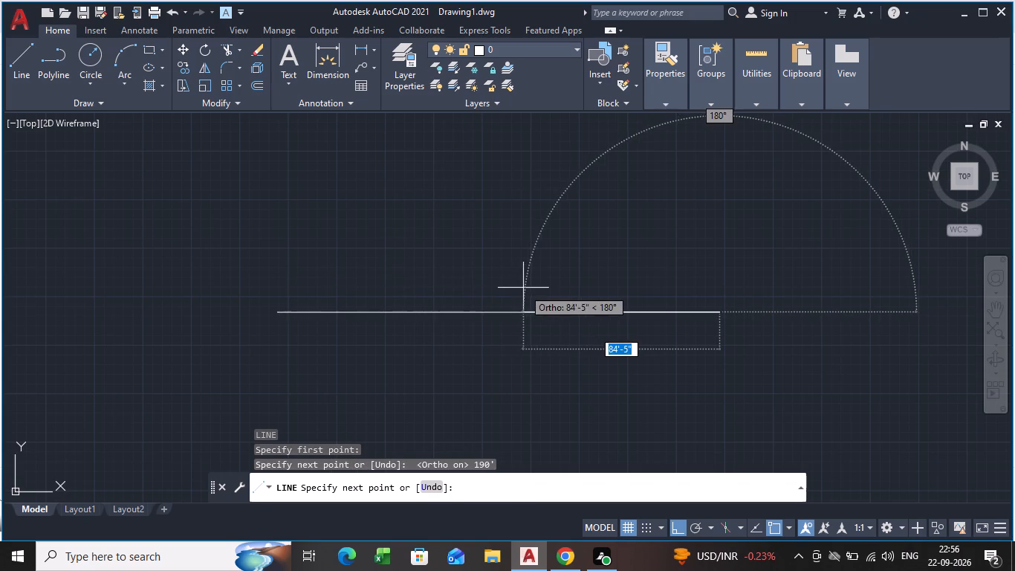
Draw a 30' vertical line upward from the right end of the 190' base line.
{"action": "scroll", "coordinate": [567, 354], "scroll_direction": "down", "scroll_amount": 4}
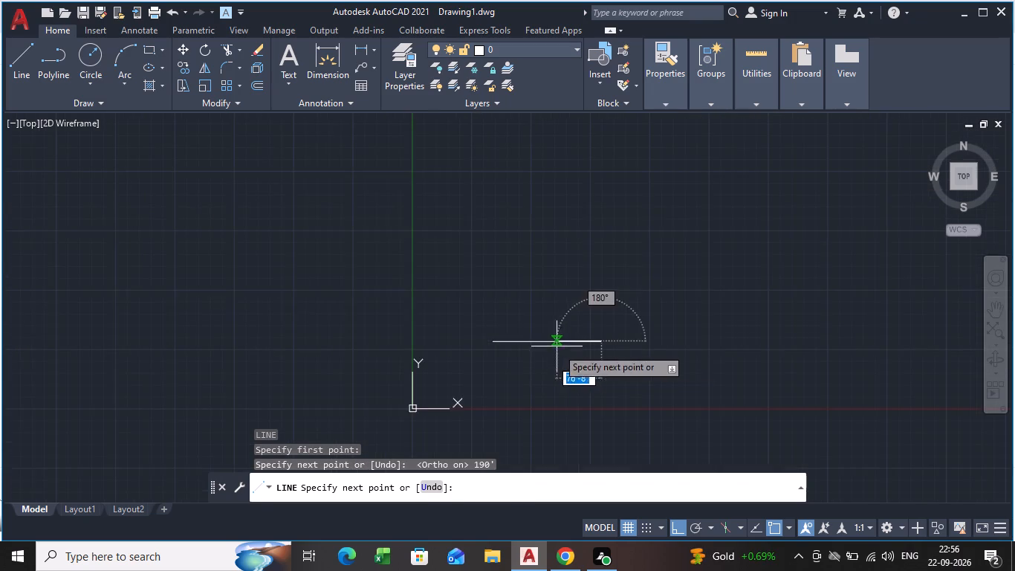
{"action": "middle_click_drag", "start_coordinate": [505, 338], "coordinate": [227, 296]}
{"action": "middle_click_drag", "start_coordinate": [569, 346], "coordinate": [404, 300]}
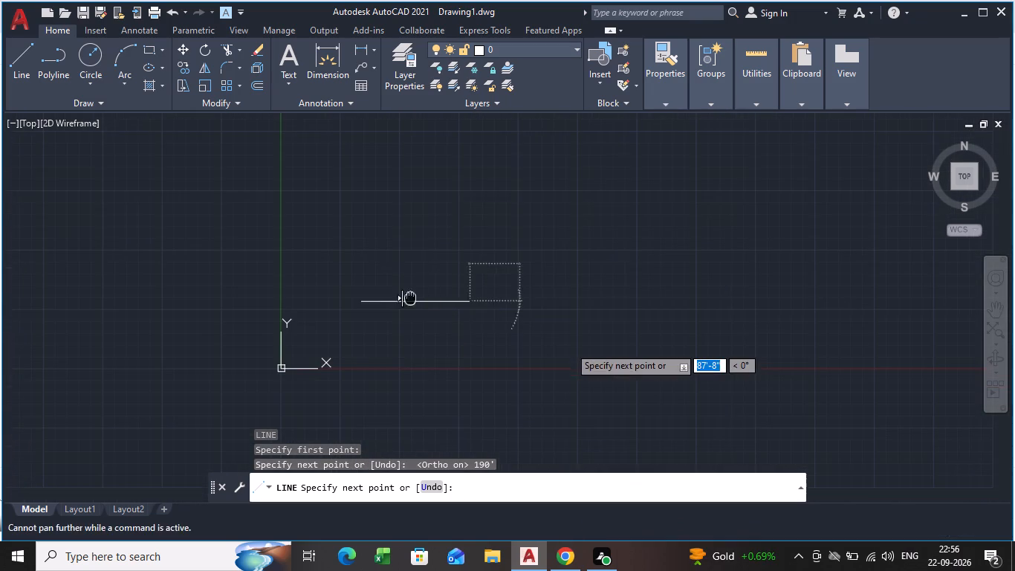
{"action": "middle_click_drag", "start_coordinate": [404, 300], "coordinate": [377, 299]}
{"action": "scroll", "coordinate": [522, 237], "scroll_direction": "up", "scroll_amount": 2}
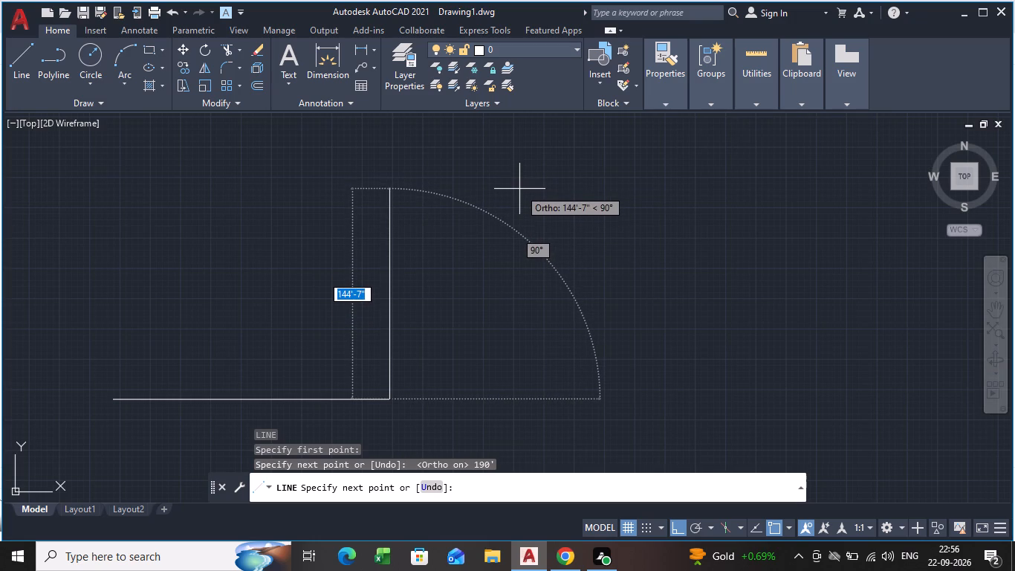
{"action": "key", "text": "3"}
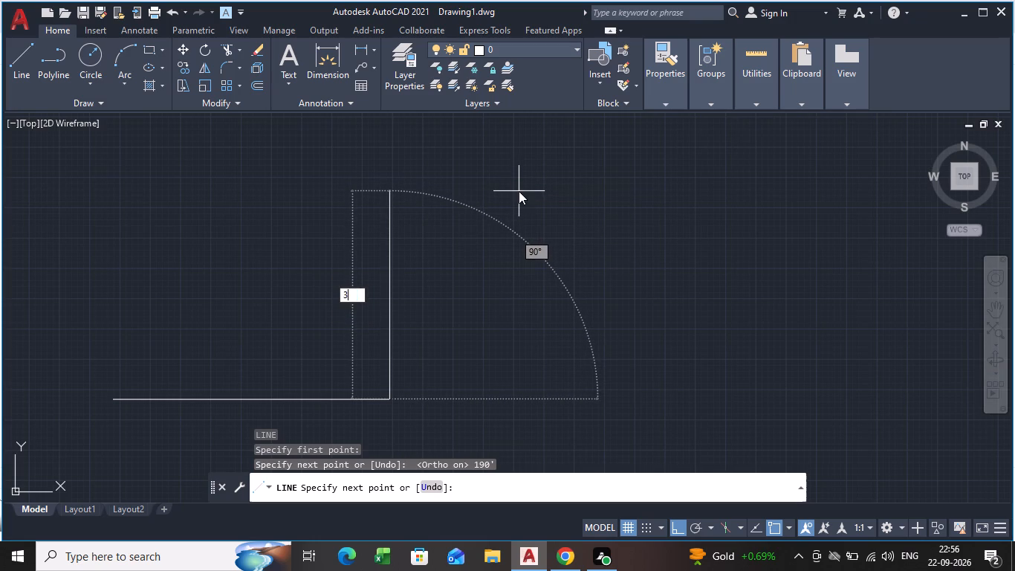
{"action": "key", "text": "0"}
{"action": "key", "text": "apostrophe"}
{"action": "key", "text": "Return"}
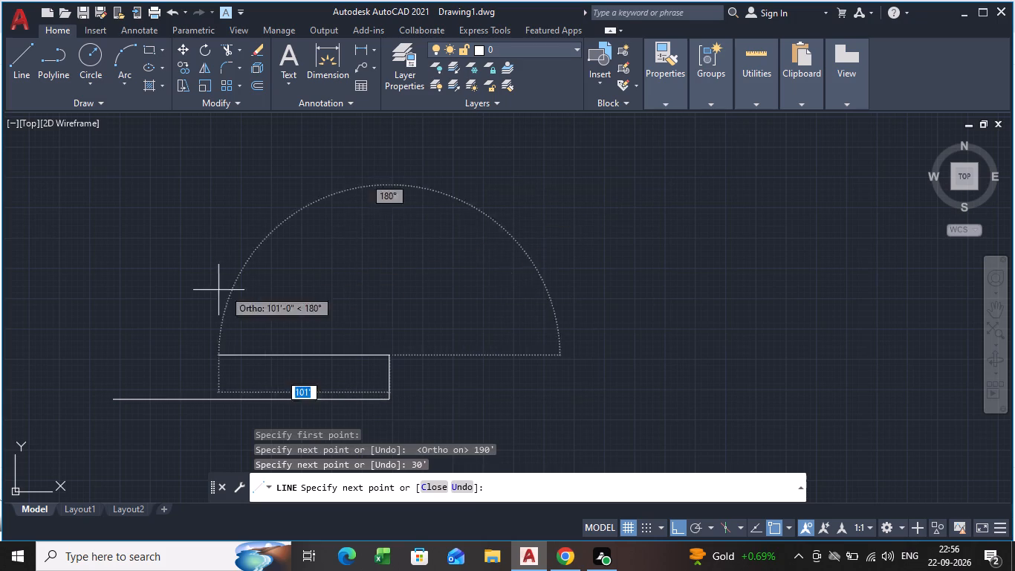
Continue the outline with a 190' horizontal line running back in the negative X direction.
{"action": "scroll", "coordinate": [249, 345], "scroll_direction": "down", "scroll_amount": 1}
{"action": "middle_click_drag", "start_coordinate": [249, 343], "coordinate": [331, 294]}
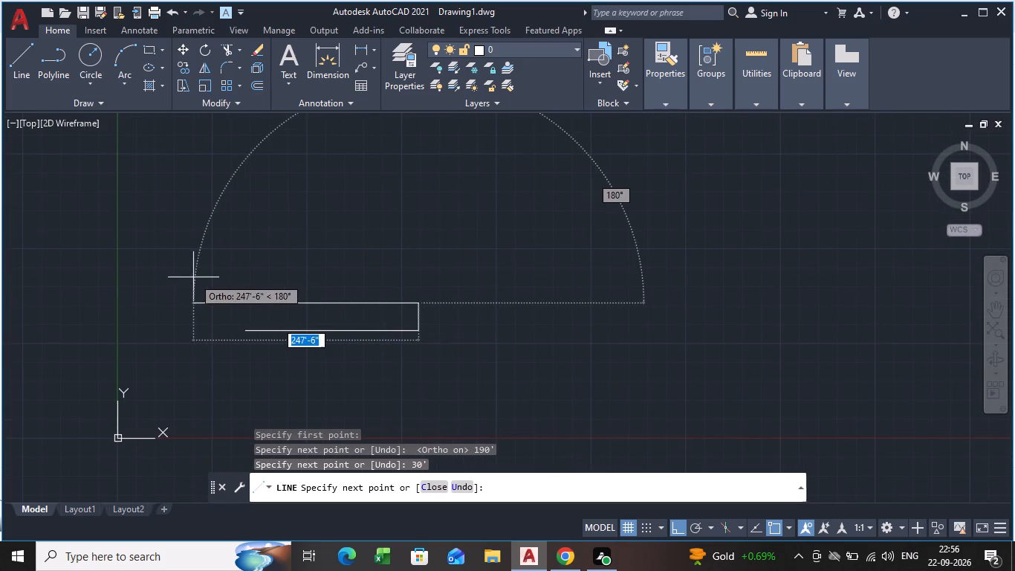
{"action": "key", "text": "1"}
{"action": "key", "text": "9"}
{"action": "key", "text": "0"}
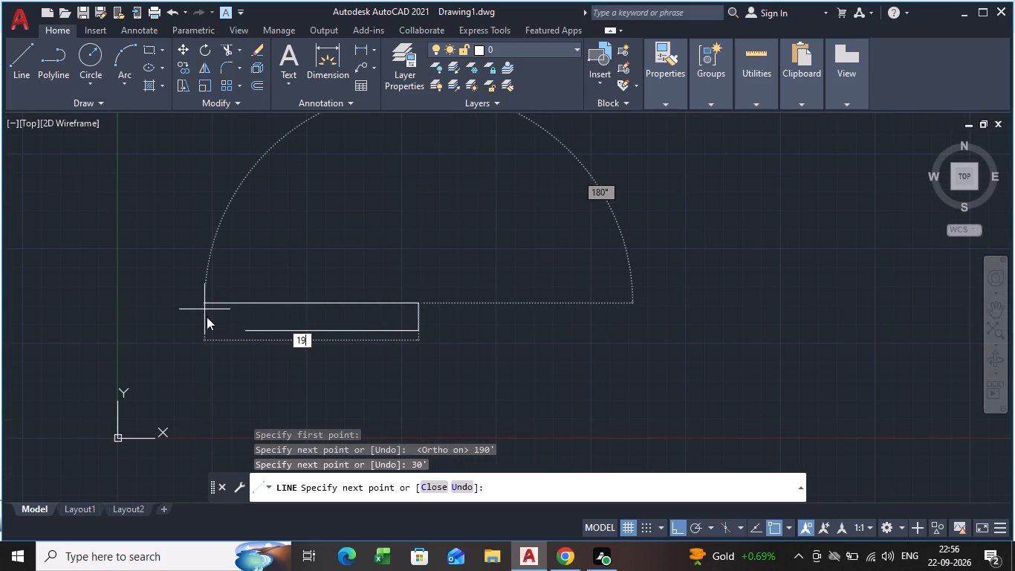
{"action": "key", "text": "apostrophe"}
{"action": "key", "text": "Return"}
Close the rectangle with a 30' vertical line down to the base line's start point and end the Line command.
{"action": "scroll", "coordinate": [279, 349], "scroll_direction": "up", "scroll_amount": 4}
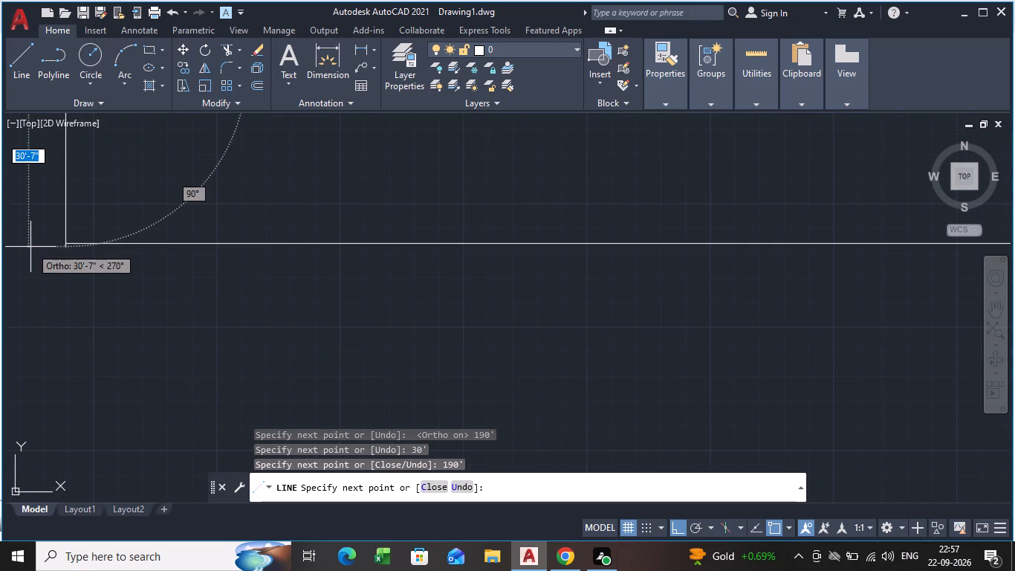
{"action": "key", "text": "3"}
{"action": "key", "text": "0"}
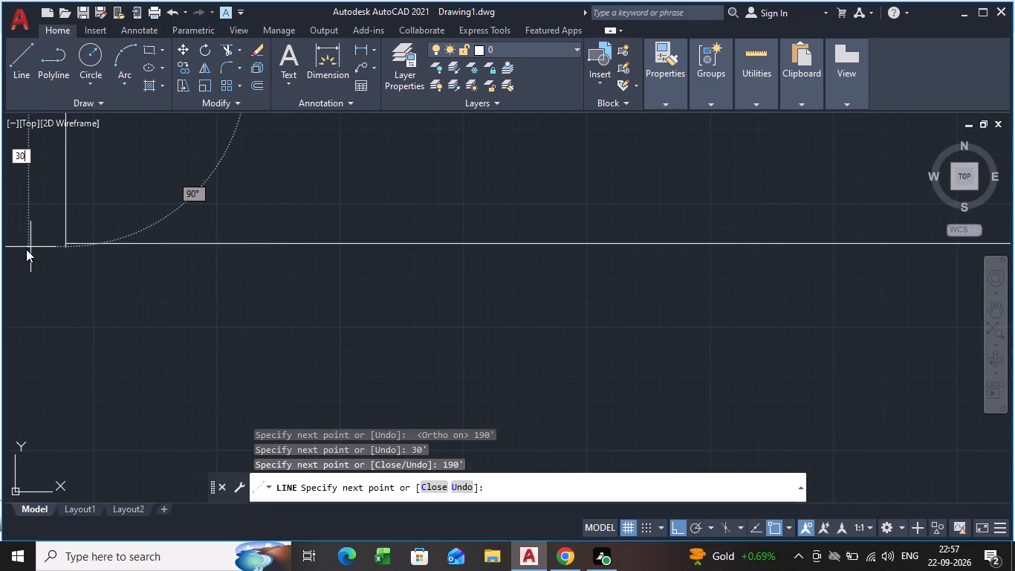
{"action": "key", "text": "semicolon"}
{"action": "key", "text": "Return"}
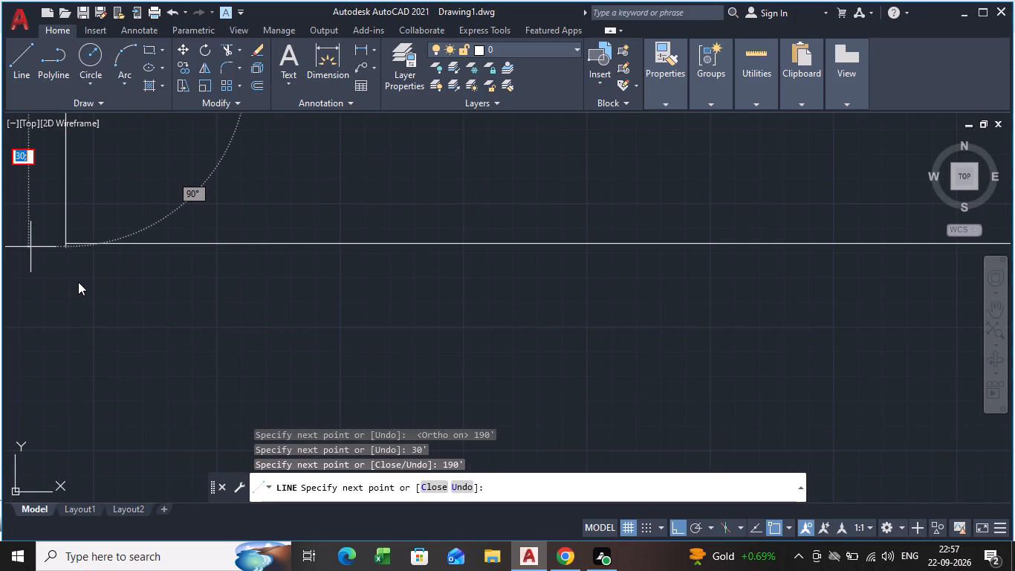
{"action": "key", "text": "BackSpace"}
{"action": "key", "text": "3"}
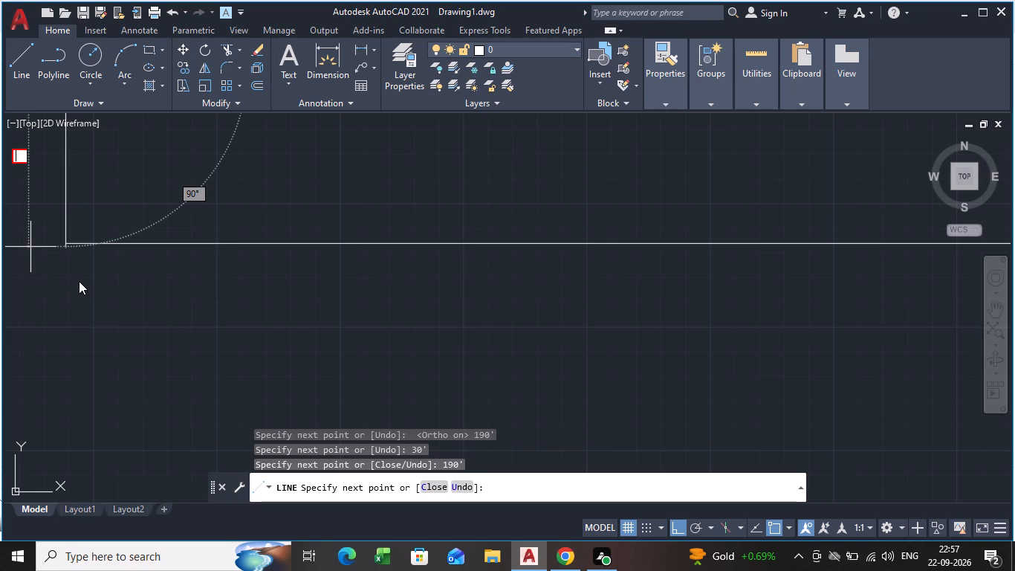
{"action": "key", "text": "0"}
{"action": "key", "text": "apostrophe"}
{"action": "key", "text": "Return"}
{"action": "scroll", "coordinate": [30, 247], "scroll_direction": "down", "scroll_amount": 4}
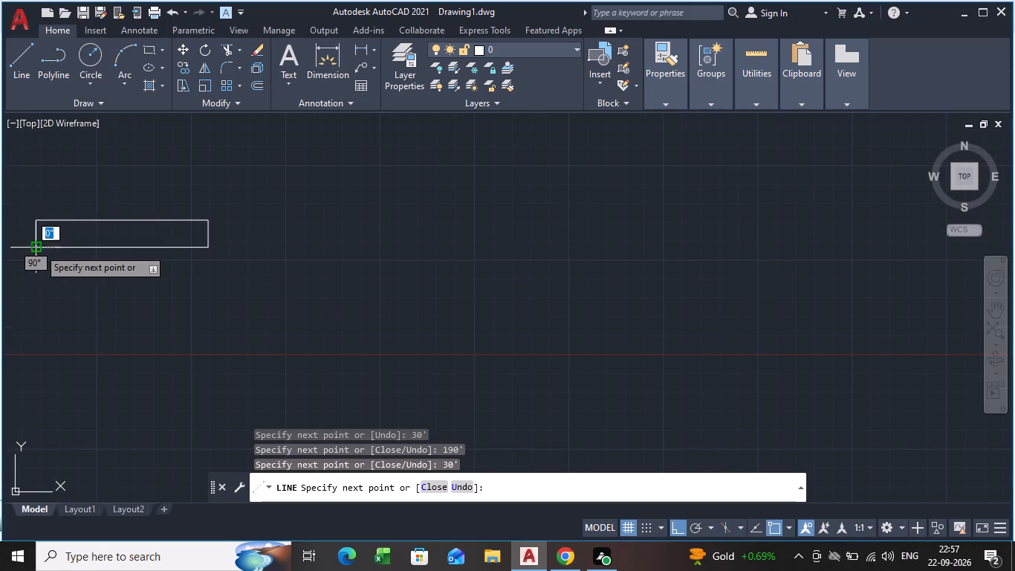
{"action": "key", "text": "grave"}
{"action": "key", "text": "Escape"}
{"action": "middle_click_drag", "start_coordinate": [44, 245], "coordinate": [91, 268]}
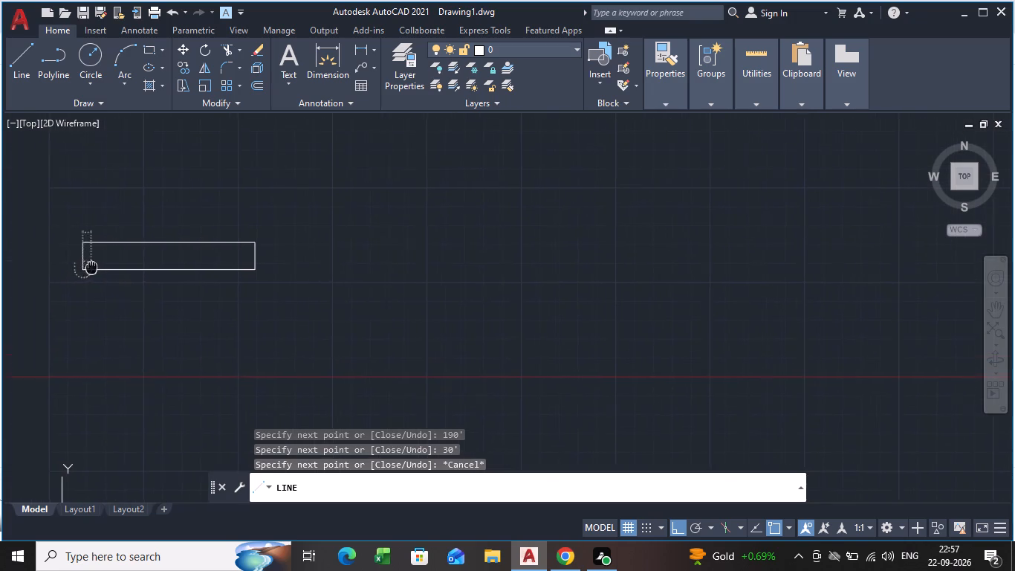
{"action": "middle_click_drag", "start_coordinate": [91, 268], "coordinate": [92, 268]}
{"action": "scroll", "coordinate": [97, 265], "scroll_direction": "up", "scroll_amount": 4}
{"action": "key", "text": "Escape"}
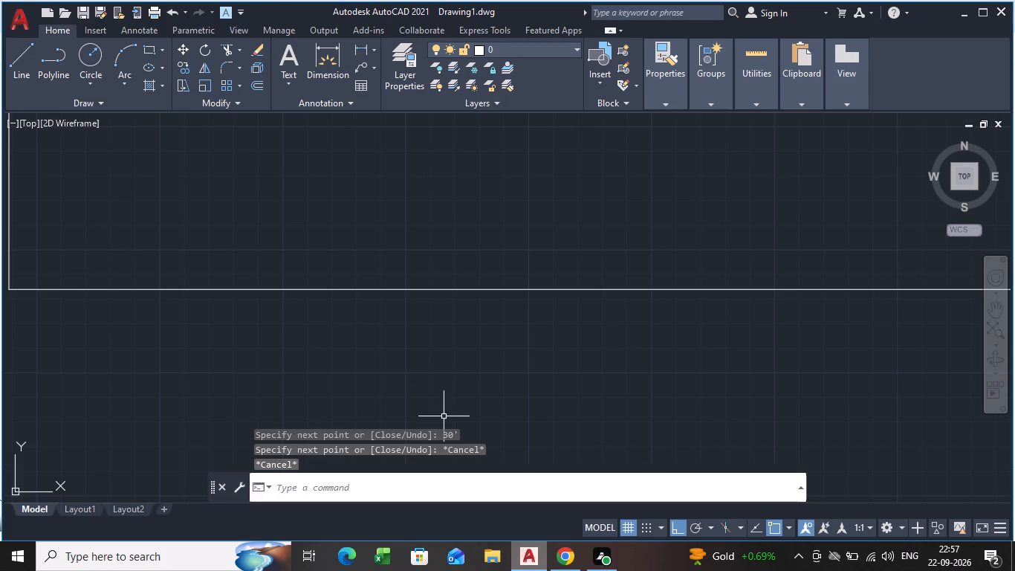
Draw a 45' vertical line upward from the midpoint of the rectangle's bottom edge, then turn Ortho off and end the line.
{"action": "scroll", "coordinate": [505, 462], "scroll_direction": "down", "scroll_amount": 2}
{"action": "middle_click_drag", "start_coordinate": [453, 389], "coordinate": [155, 190]}
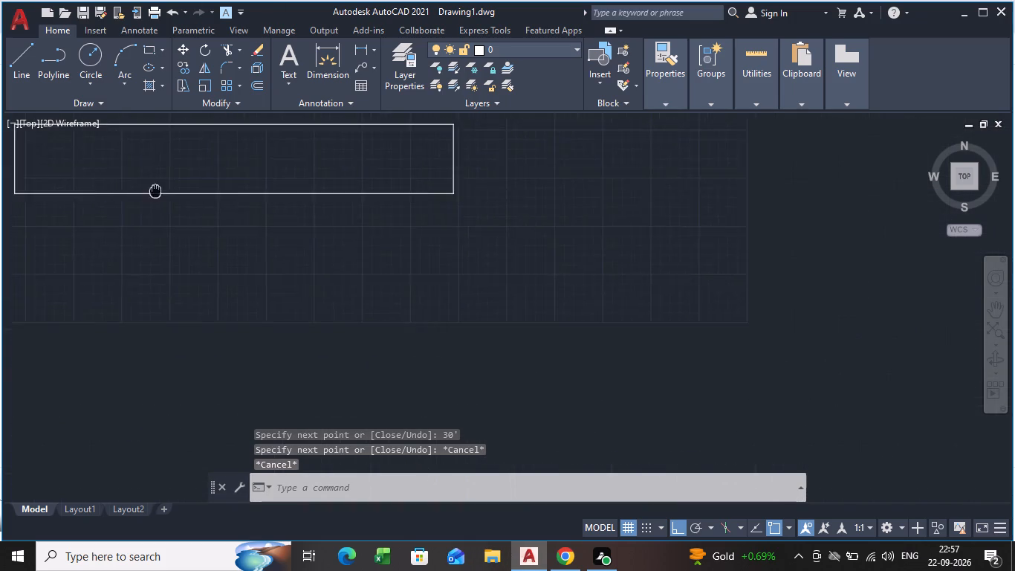
{"action": "middle_click_drag", "start_coordinate": [155, 190], "coordinate": [233, 291]}
{"action": "scroll", "coordinate": [199, 257], "scroll_direction": "up", "scroll_amount": 1}
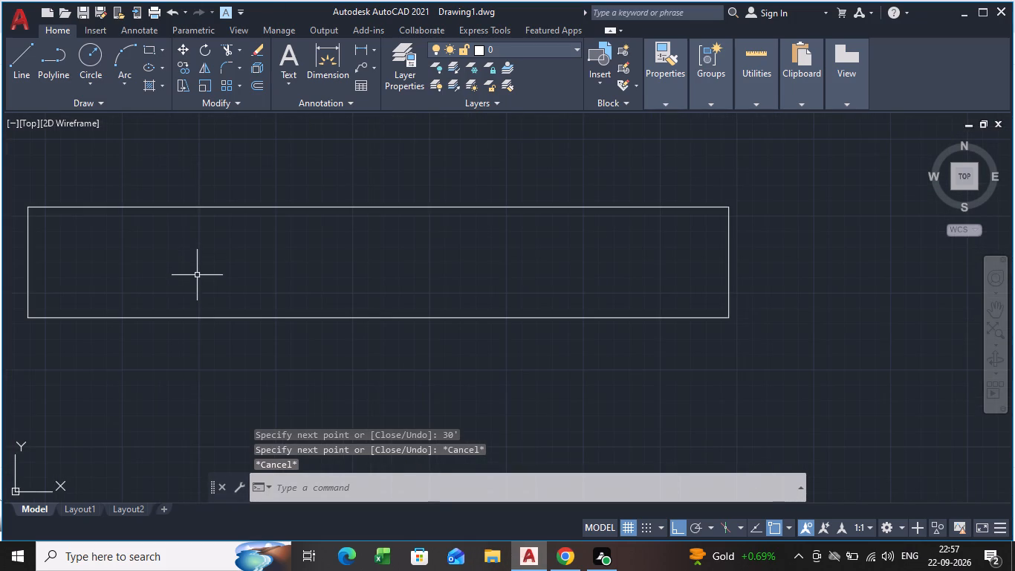
{"action": "middle_click_drag", "start_coordinate": [318, 314], "coordinate": [257, 372]}
{"action": "scroll", "coordinate": [259, 367], "scroll_direction": "down", "scroll_amount": 1}
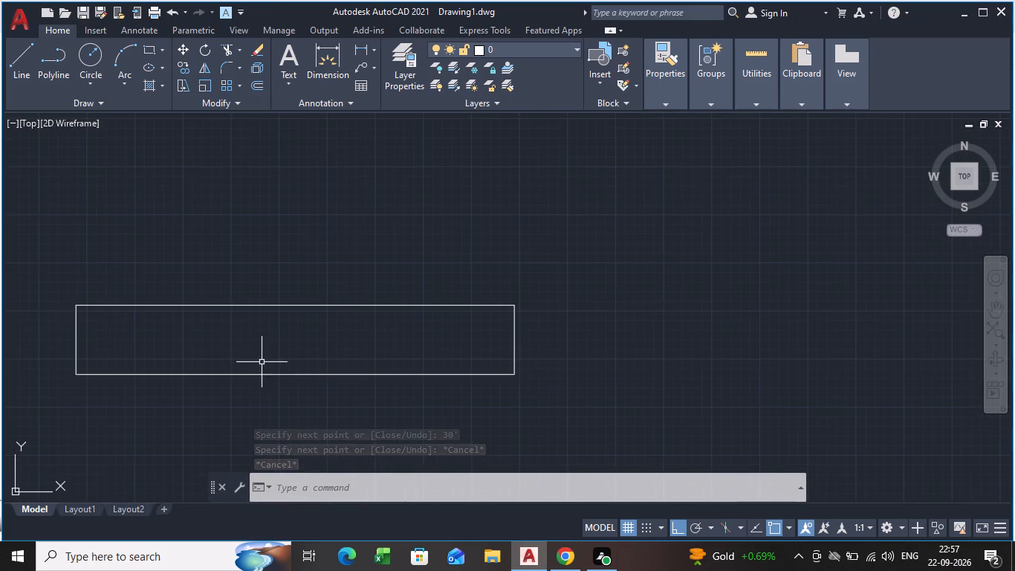
{"action": "key", "text": "l"}
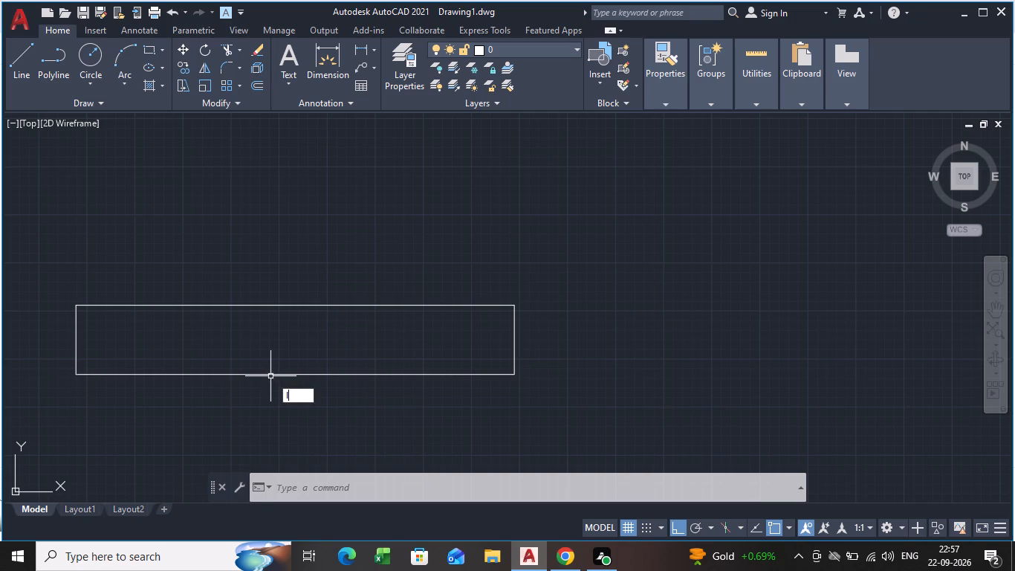
{"action": "key", "text": "Return"}
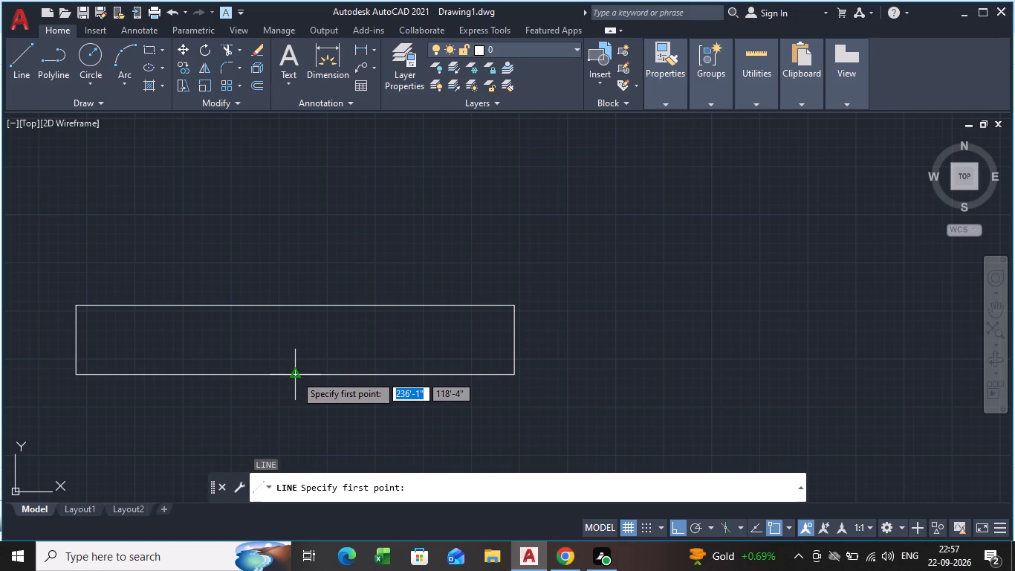
{"action": "left_click", "coordinate": [295, 375]}
{"action": "left_click", "coordinate": [300, 248]}
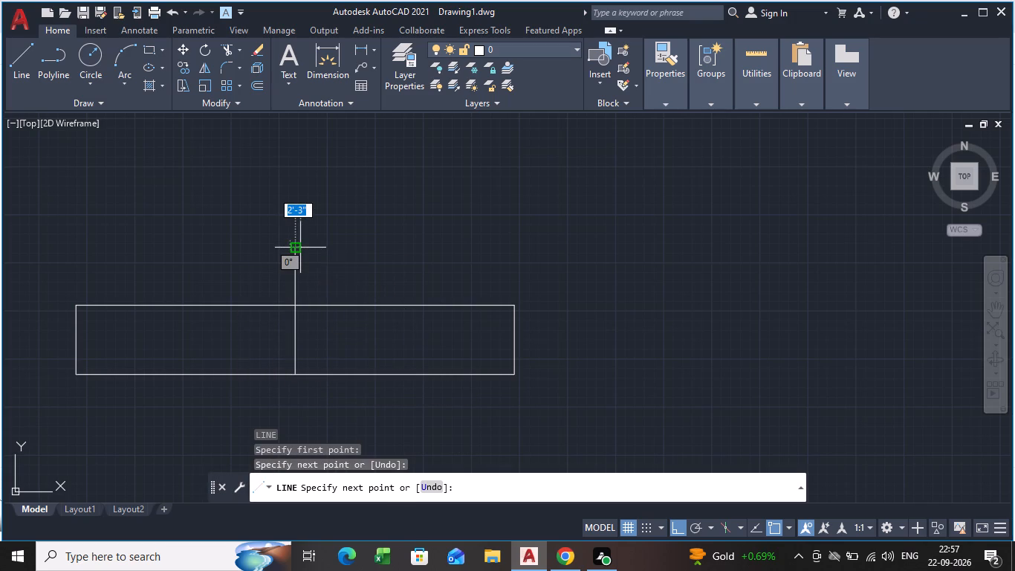
{"action": "key", "text": "ctrl+z"}
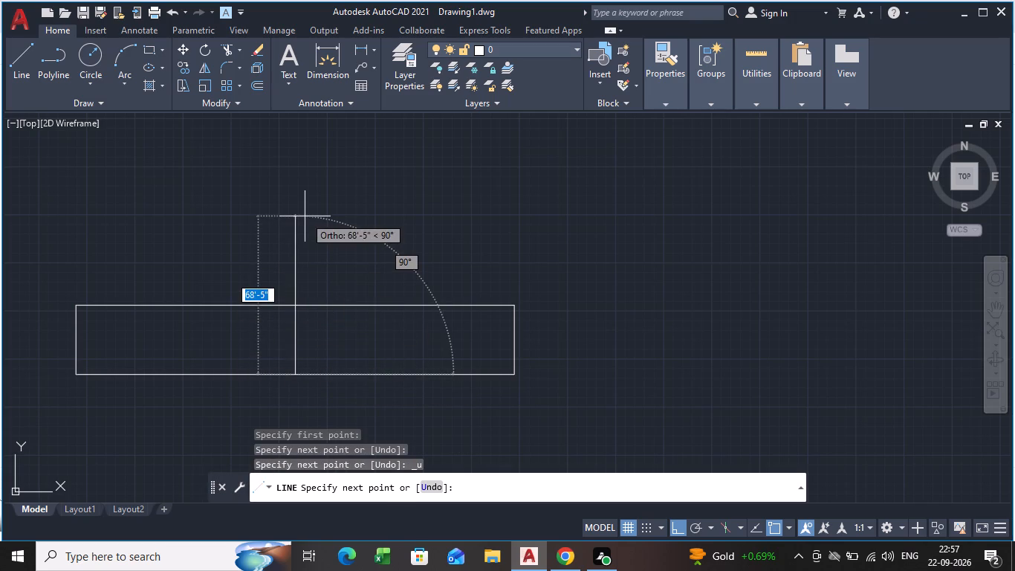
{"action": "type", "text": "45'"}
{"action": "key", "text": "Return"}
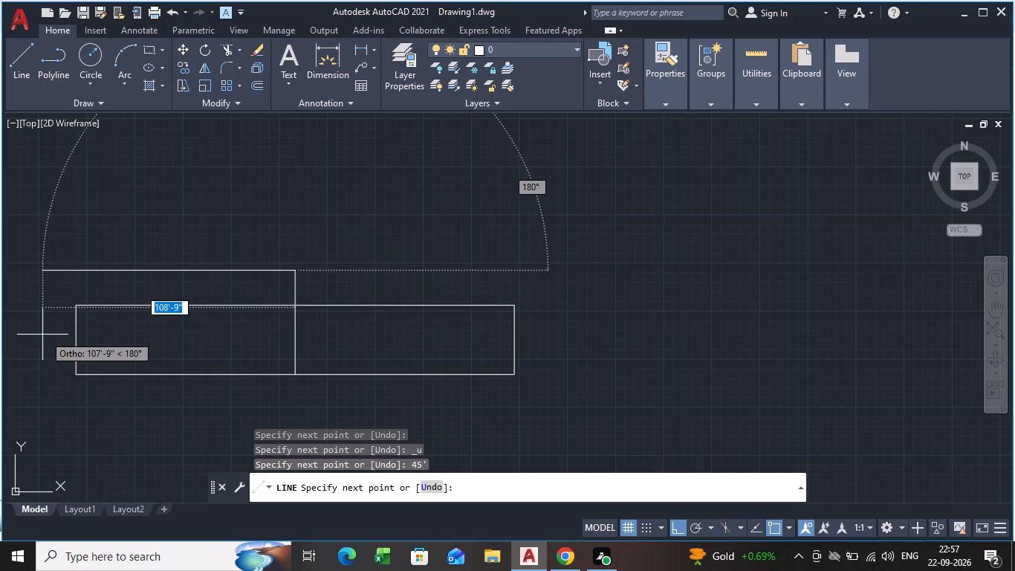
{"action": "key", "text": "ctrl+F8"}
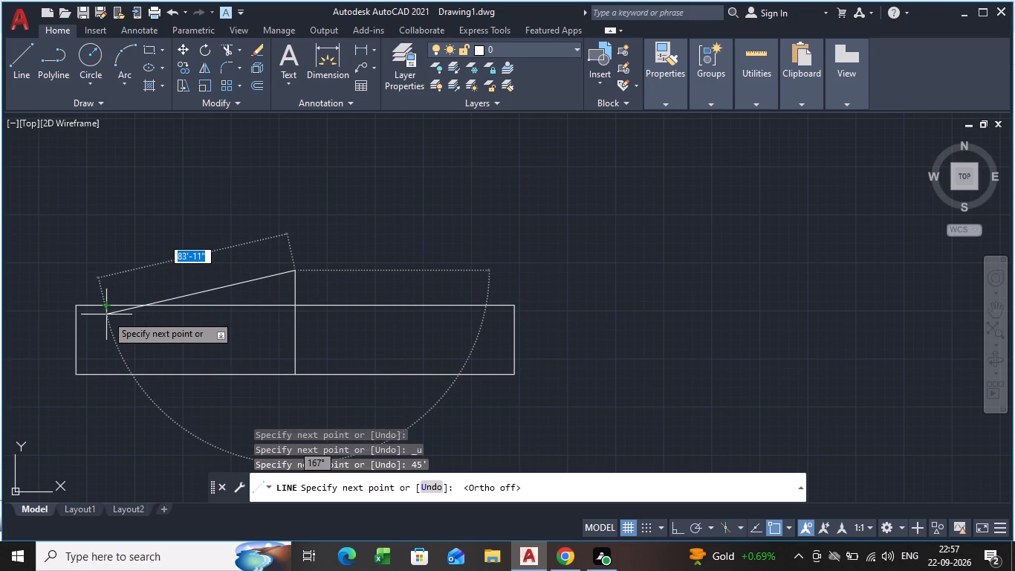
{"action": "key", "text": "Escape"}
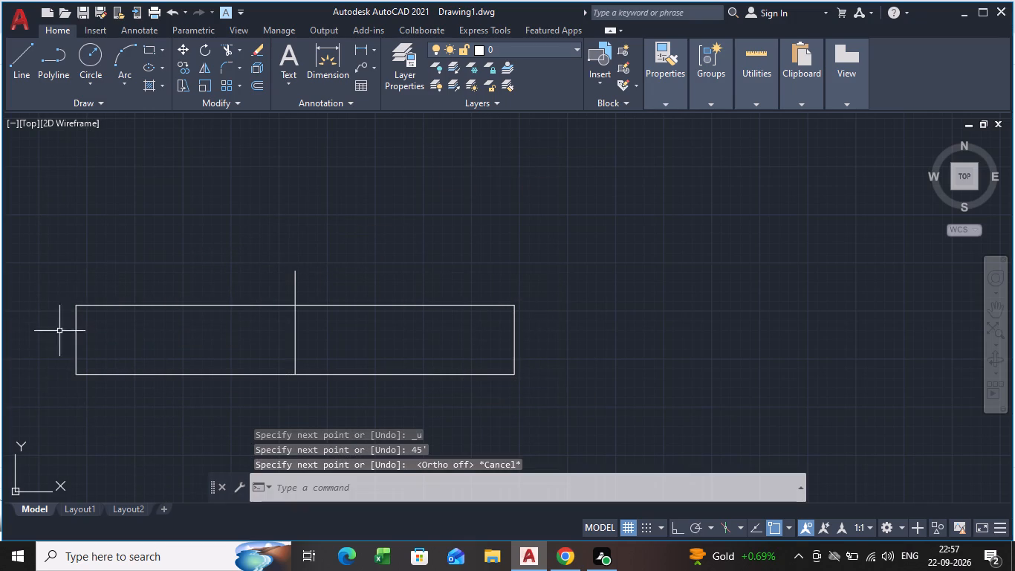
Offset the rectangle's left edge 1'6" toward the inside.
{"action": "scroll", "coordinate": [88, 400], "scroll_direction": "up", "scroll_amount": 3}
{"action": "scroll", "coordinate": [83, 390], "scroll_direction": "down", "scroll_amount": 1}
{"action": "middle_click_drag", "start_coordinate": [83, 389], "coordinate": [178, 460]}
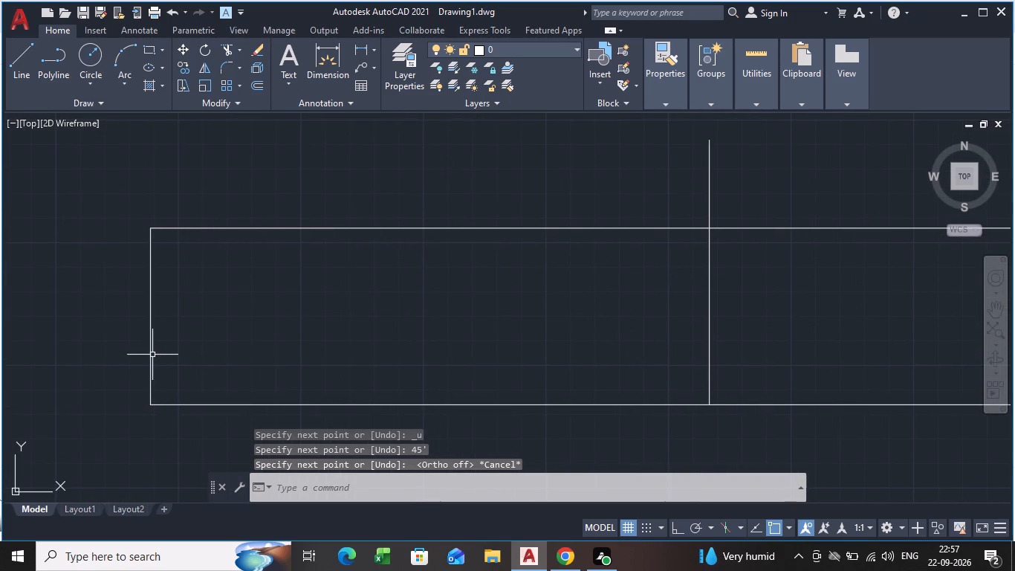
{"action": "left_click", "coordinate": [152, 355]}
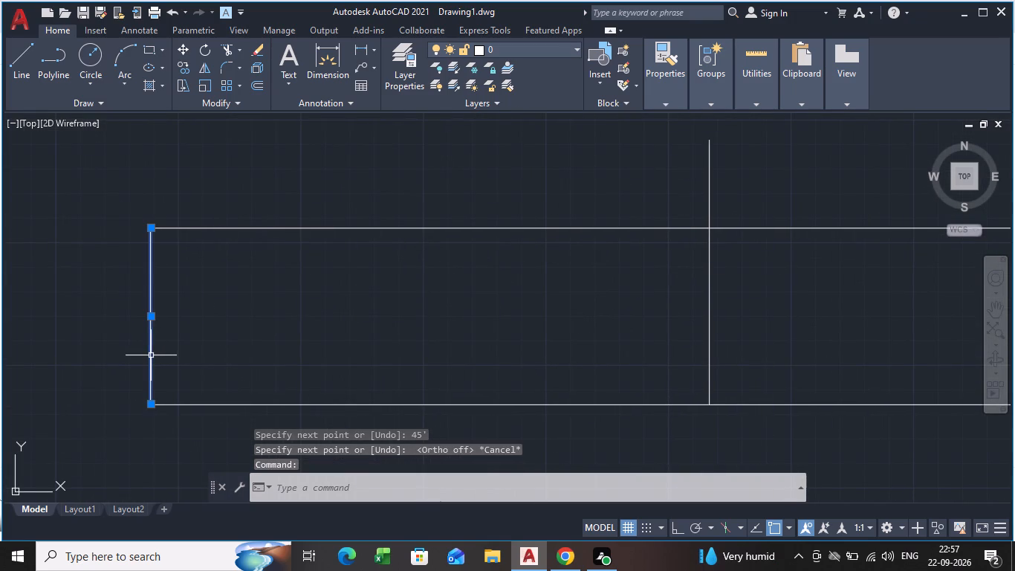
{"action": "type", "text": "off"}
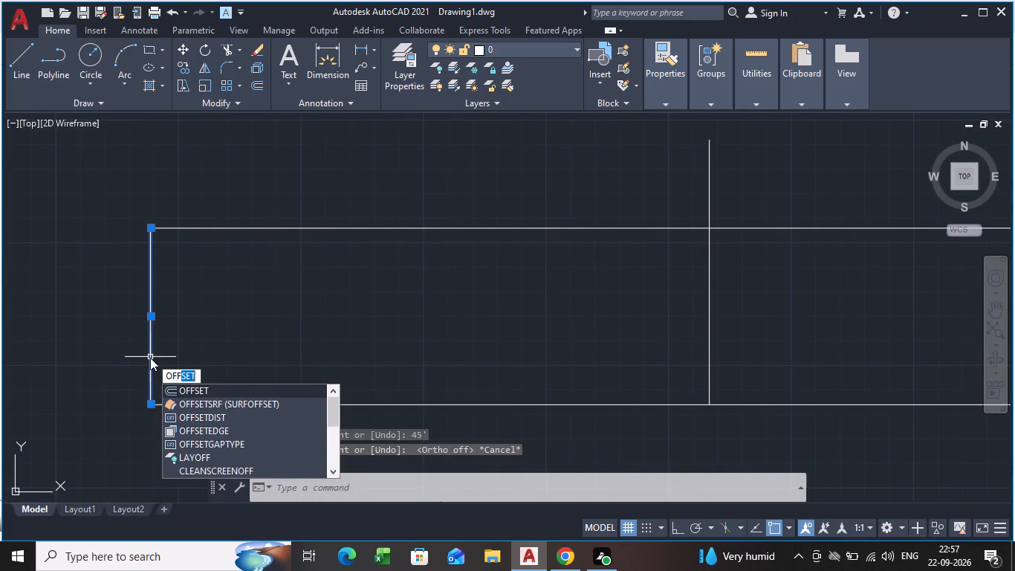
{"action": "key", "text": "Return"}
{"action": "scroll", "coordinate": [153, 410], "scroll_direction": "up", "scroll_amount": 2}
{"action": "left_click", "coordinate": [148, 399]}
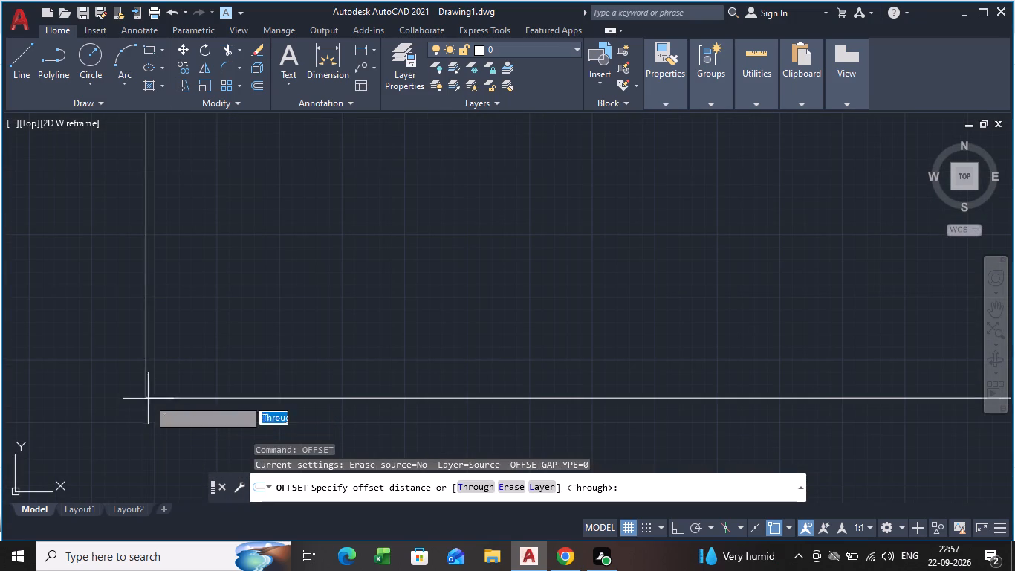
{"action": "type", "text": "1'"}
{"action": "key", "text": "6"}
{"action": "key", "text": "shift+quotedbl"}
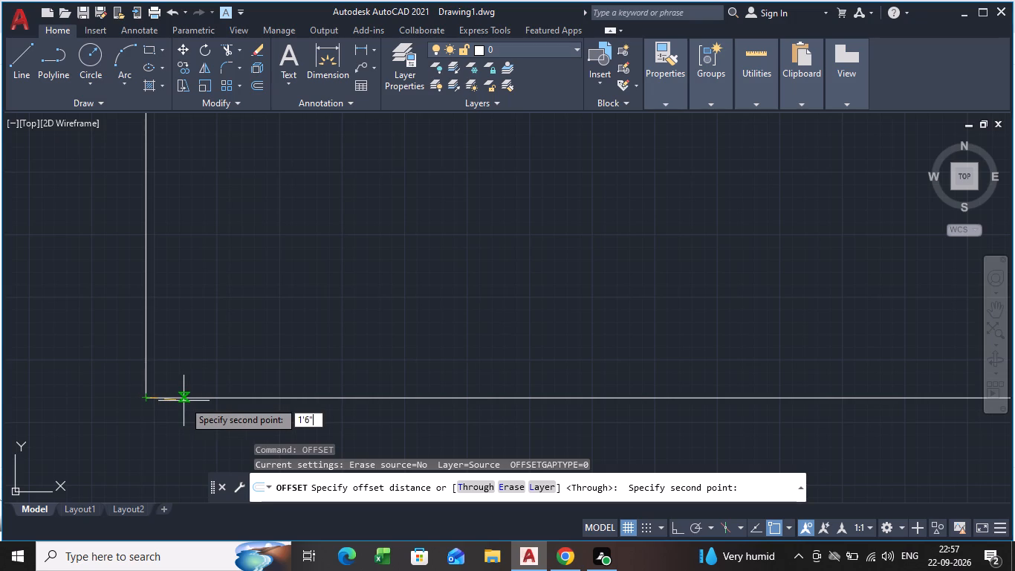
{"action": "key", "text": "Return"}
{"action": "left_click", "coordinate": [184, 401]}
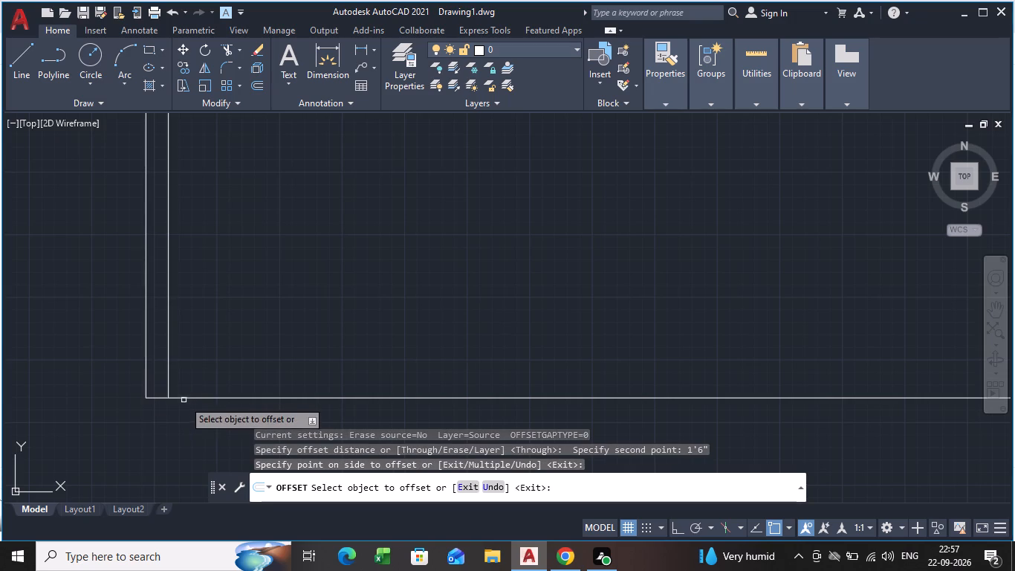
Offset the rectangle's right edge inward by the same 1'6" distance.
{"action": "scroll", "coordinate": [230, 383], "scroll_direction": "down", "scroll_amount": 4}
{"action": "scroll", "coordinate": [377, 378], "scroll_direction": "down", "scroll_amount": 1}
{"action": "middle_click_drag", "start_coordinate": [361, 383], "coordinate": [230, 373]}
{"action": "scroll", "coordinate": [495, 342], "scroll_direction": "up", "scroll_amount": 3}
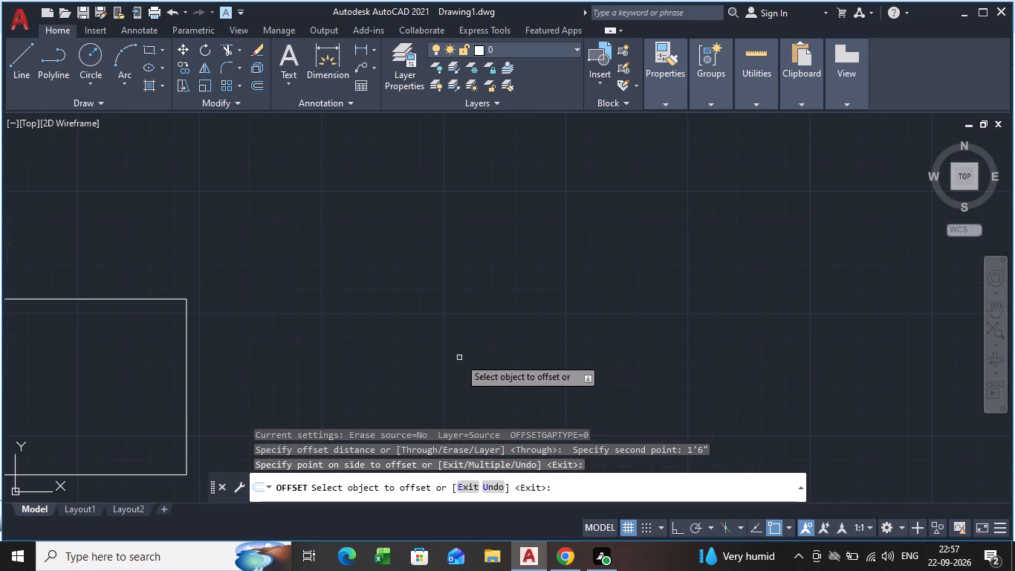
{"action": "left_click", "coordinate": [187, 414]}
{"action": "left_click", "coordinate": [125, 414]}
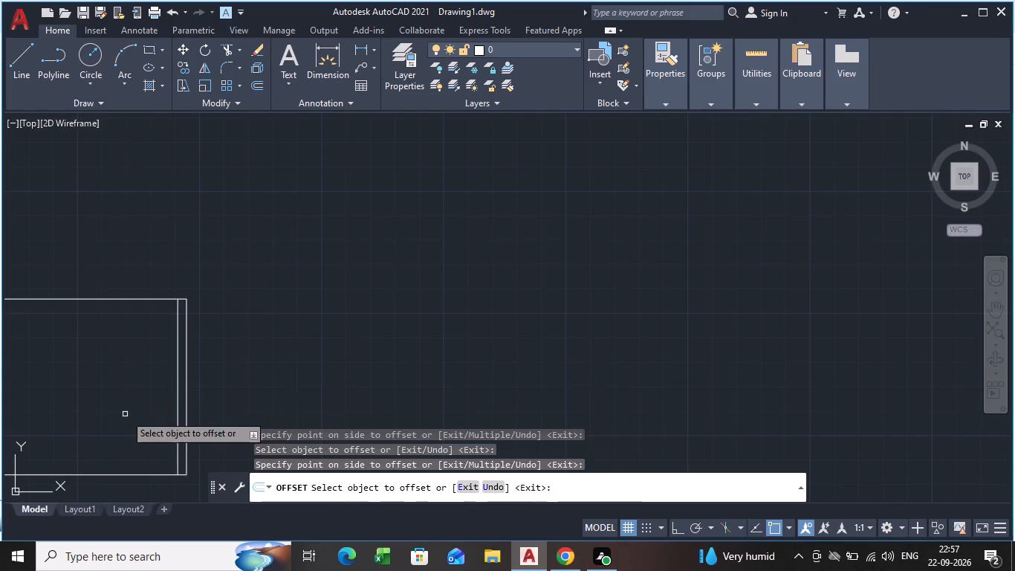
{"action": "scroll", "coordinate": [126, 412], "scroll_direction": "down", "scroll_amount": 2}
{"action": "middle_click_drag", "start_coordinate": [127, 412], "coordinate": [558, 378]}
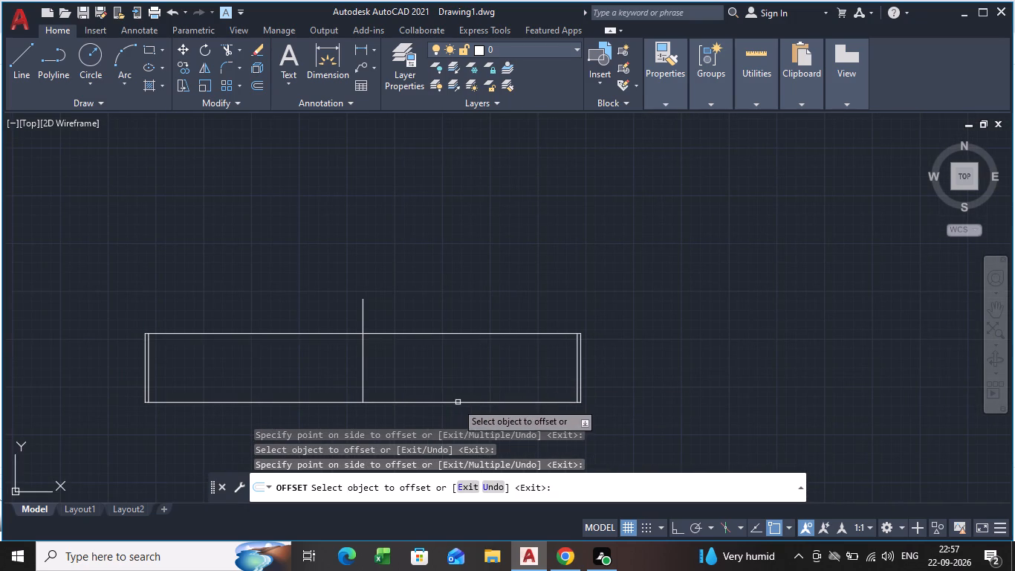
End the Offset command.
{"action": "scroll", "coordinate": [267, 410], "scroll_direction": "up", "scroll_amount": 1}
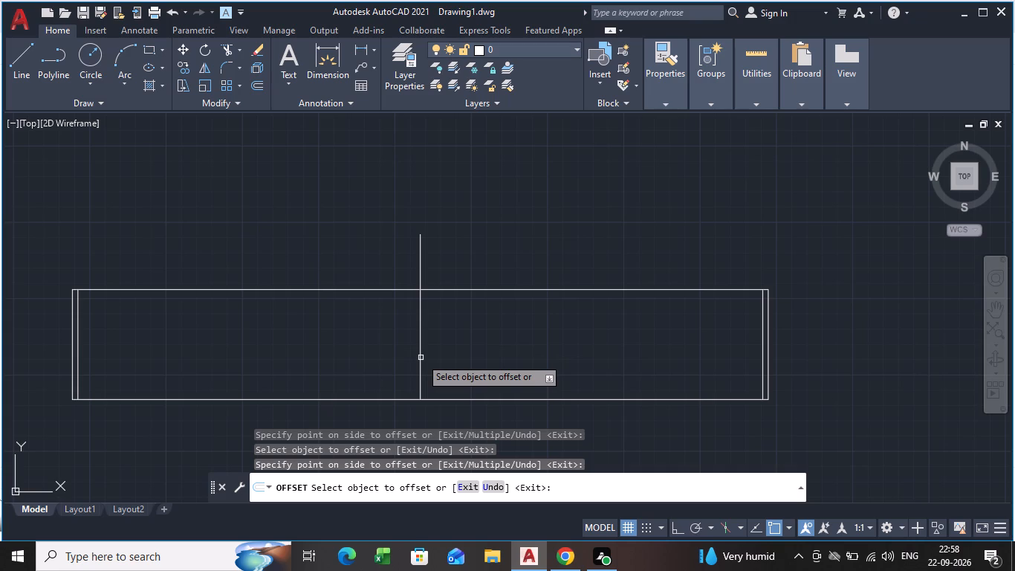
{"action": "scroll", "coordinate": [421, 358], "scroll_direction": "up", "scroll_amount": 2}
{"action": "scroll", "coordinate": [425, 374], "scroll_direction": "down", "scroll_amount": 1}
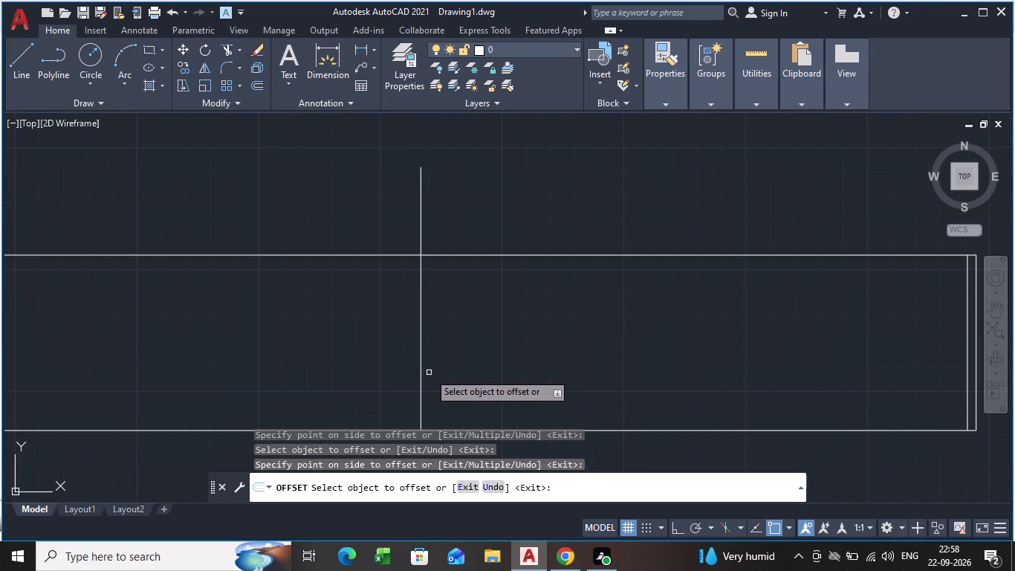
{"action": "key", "text": "Escape"}
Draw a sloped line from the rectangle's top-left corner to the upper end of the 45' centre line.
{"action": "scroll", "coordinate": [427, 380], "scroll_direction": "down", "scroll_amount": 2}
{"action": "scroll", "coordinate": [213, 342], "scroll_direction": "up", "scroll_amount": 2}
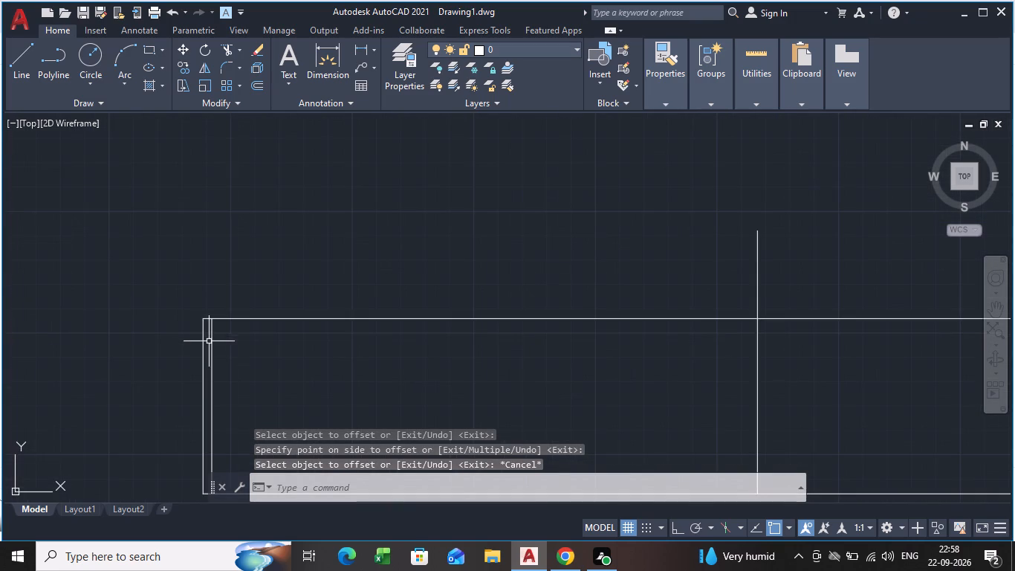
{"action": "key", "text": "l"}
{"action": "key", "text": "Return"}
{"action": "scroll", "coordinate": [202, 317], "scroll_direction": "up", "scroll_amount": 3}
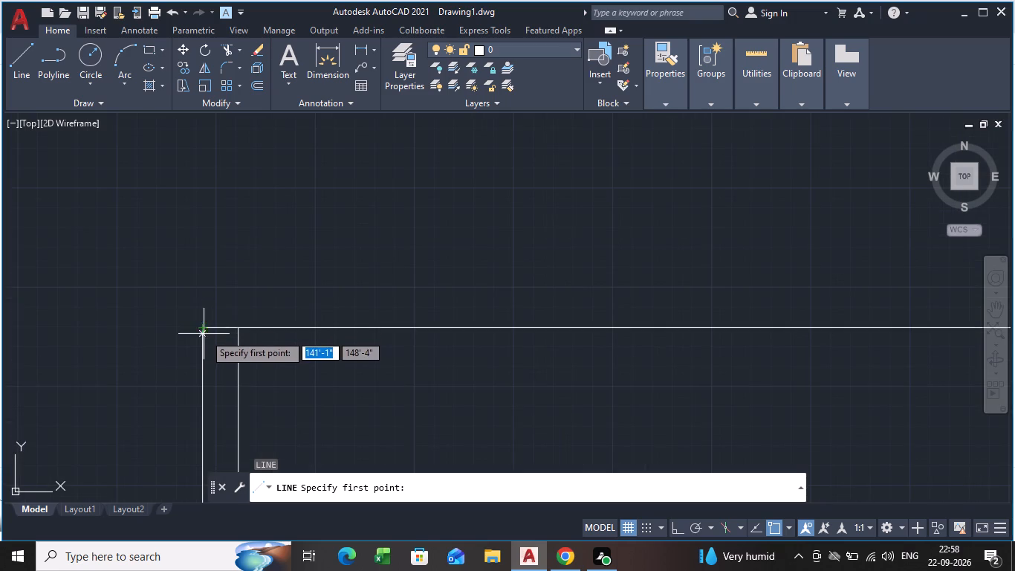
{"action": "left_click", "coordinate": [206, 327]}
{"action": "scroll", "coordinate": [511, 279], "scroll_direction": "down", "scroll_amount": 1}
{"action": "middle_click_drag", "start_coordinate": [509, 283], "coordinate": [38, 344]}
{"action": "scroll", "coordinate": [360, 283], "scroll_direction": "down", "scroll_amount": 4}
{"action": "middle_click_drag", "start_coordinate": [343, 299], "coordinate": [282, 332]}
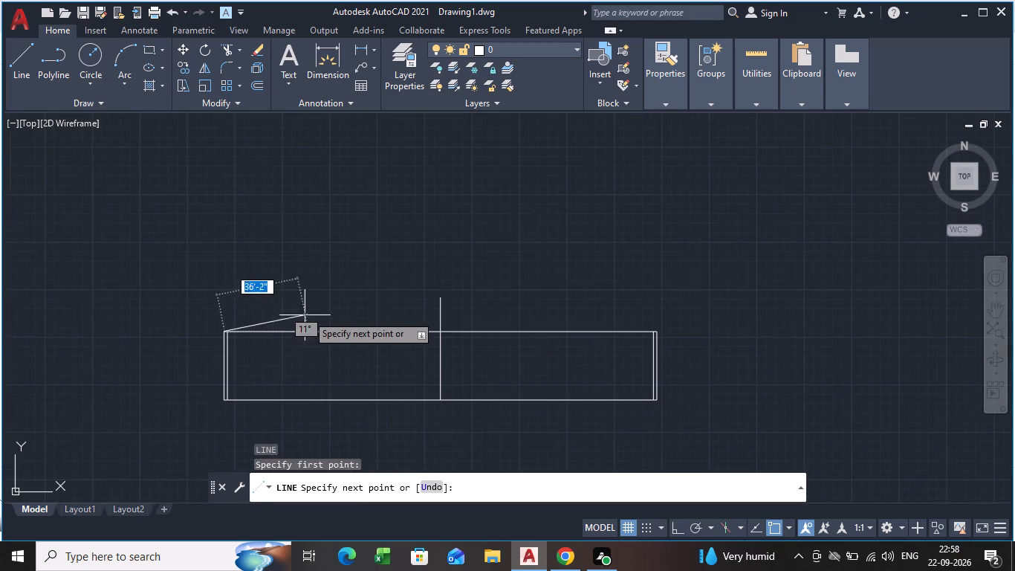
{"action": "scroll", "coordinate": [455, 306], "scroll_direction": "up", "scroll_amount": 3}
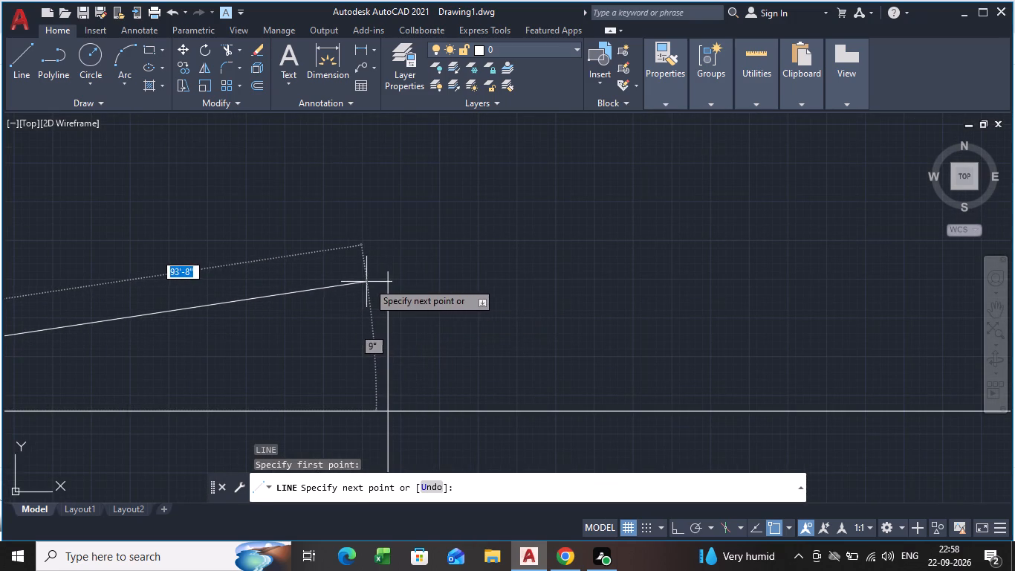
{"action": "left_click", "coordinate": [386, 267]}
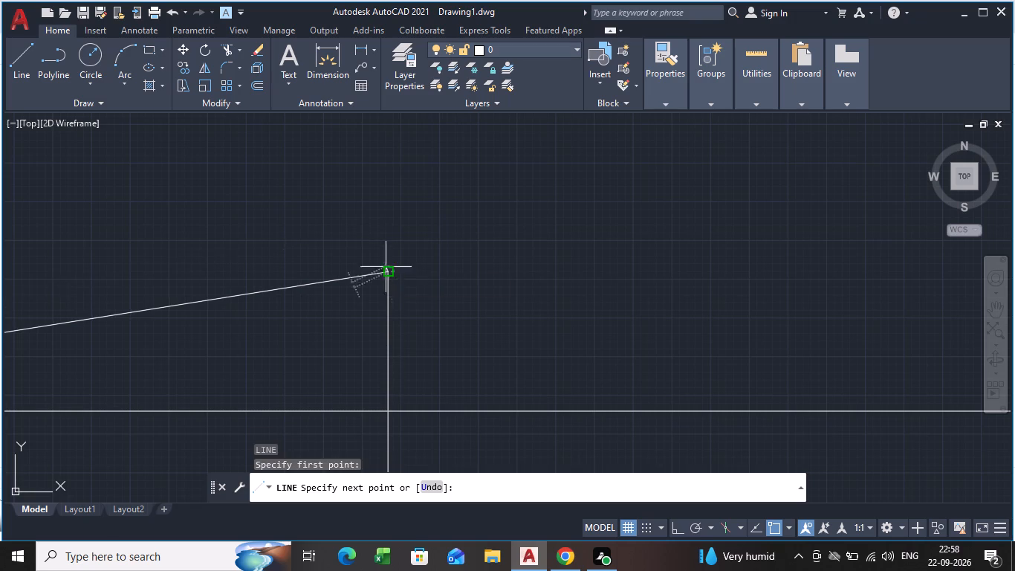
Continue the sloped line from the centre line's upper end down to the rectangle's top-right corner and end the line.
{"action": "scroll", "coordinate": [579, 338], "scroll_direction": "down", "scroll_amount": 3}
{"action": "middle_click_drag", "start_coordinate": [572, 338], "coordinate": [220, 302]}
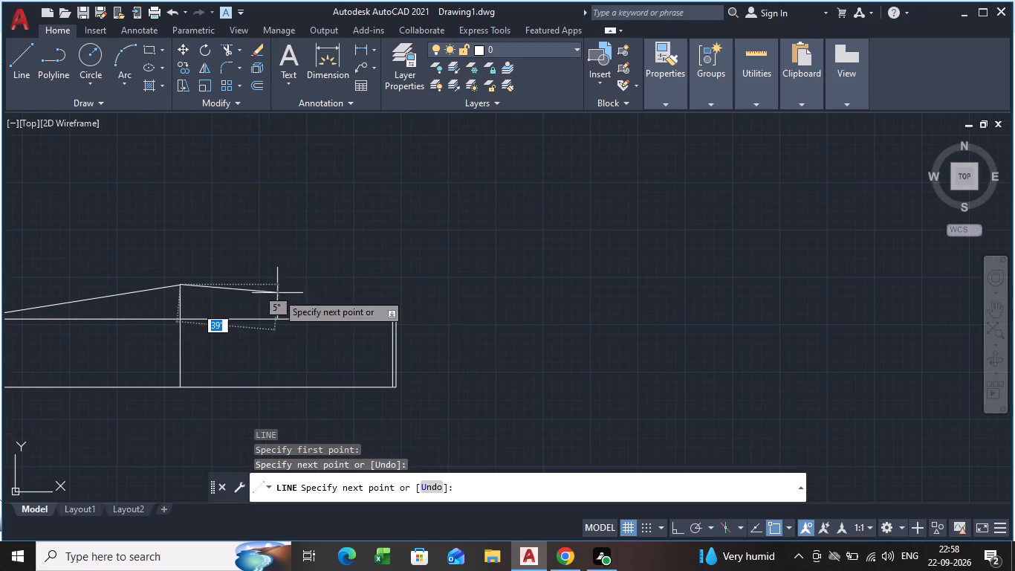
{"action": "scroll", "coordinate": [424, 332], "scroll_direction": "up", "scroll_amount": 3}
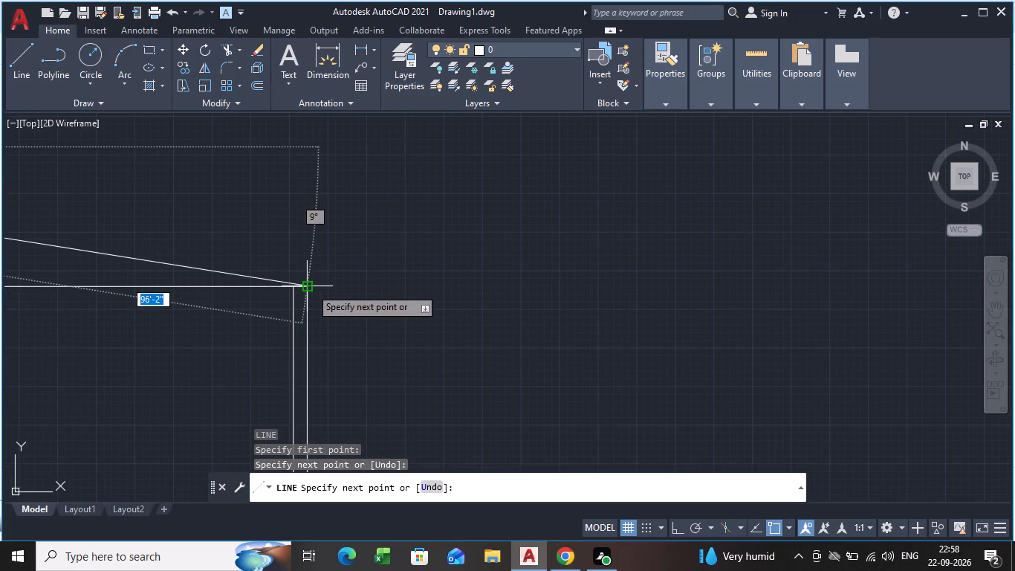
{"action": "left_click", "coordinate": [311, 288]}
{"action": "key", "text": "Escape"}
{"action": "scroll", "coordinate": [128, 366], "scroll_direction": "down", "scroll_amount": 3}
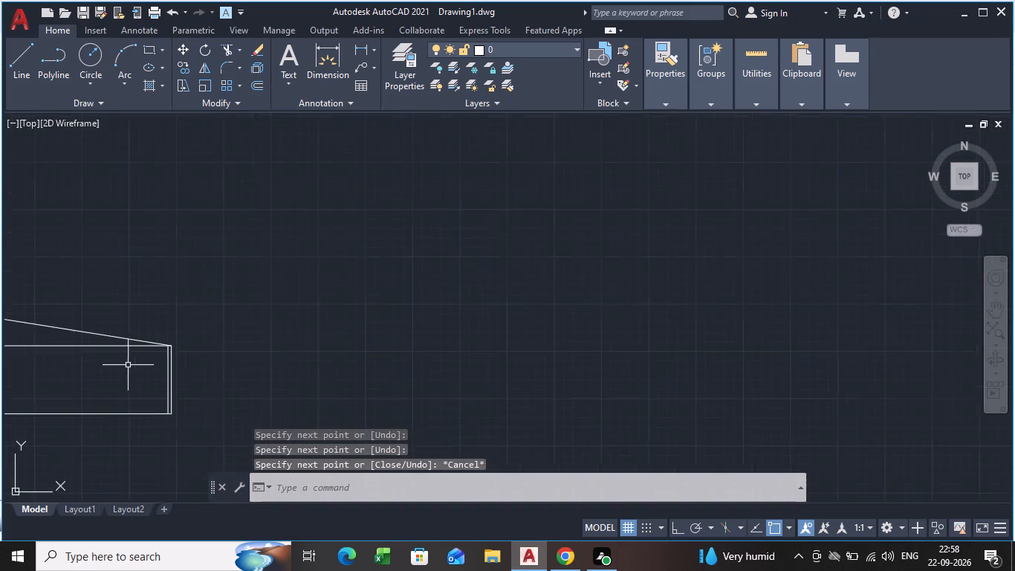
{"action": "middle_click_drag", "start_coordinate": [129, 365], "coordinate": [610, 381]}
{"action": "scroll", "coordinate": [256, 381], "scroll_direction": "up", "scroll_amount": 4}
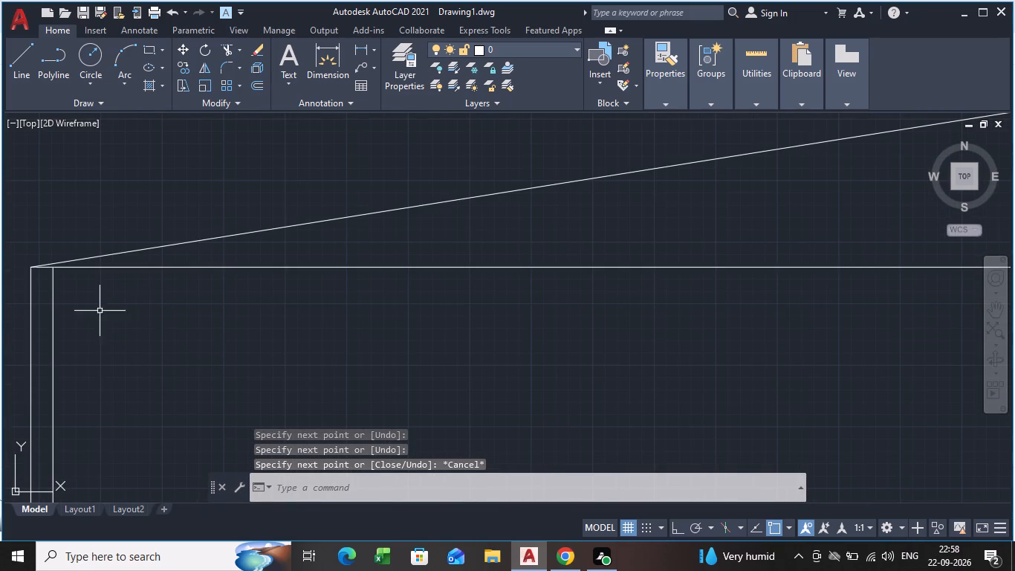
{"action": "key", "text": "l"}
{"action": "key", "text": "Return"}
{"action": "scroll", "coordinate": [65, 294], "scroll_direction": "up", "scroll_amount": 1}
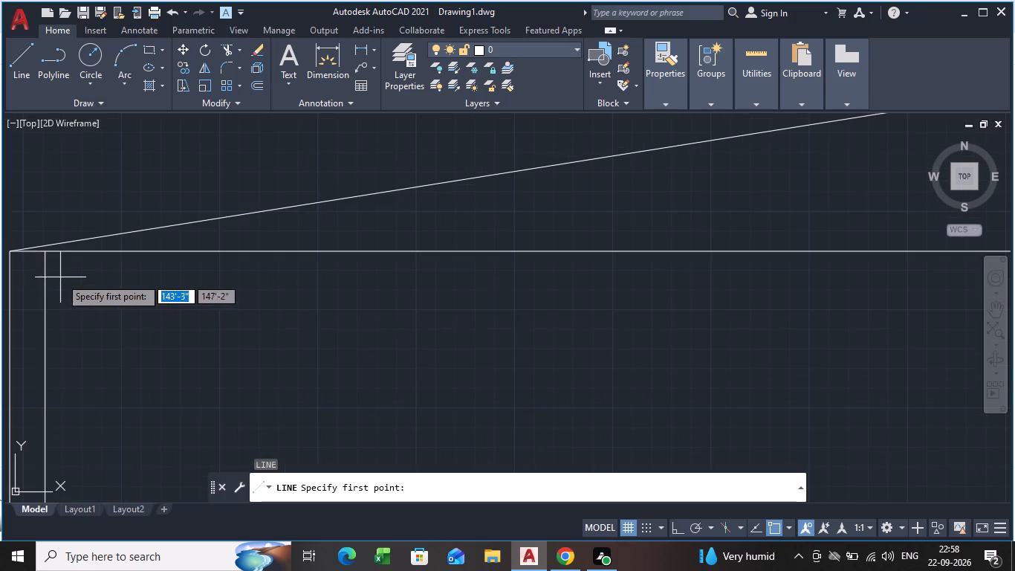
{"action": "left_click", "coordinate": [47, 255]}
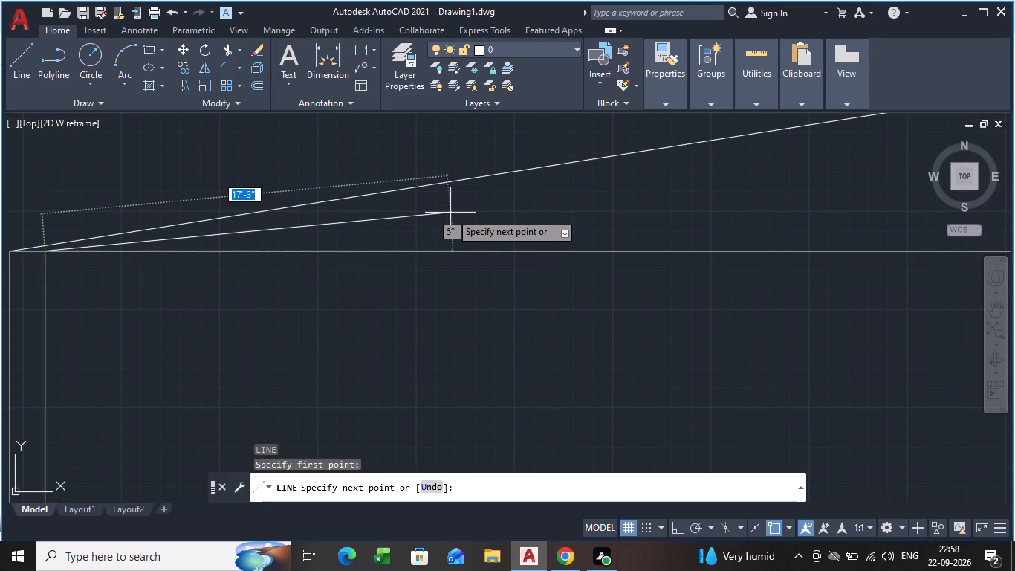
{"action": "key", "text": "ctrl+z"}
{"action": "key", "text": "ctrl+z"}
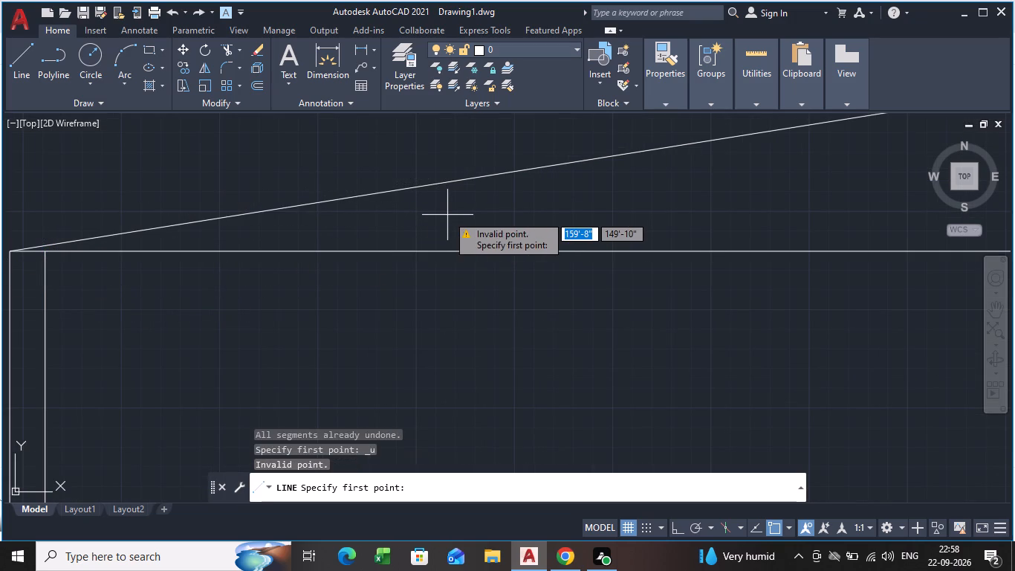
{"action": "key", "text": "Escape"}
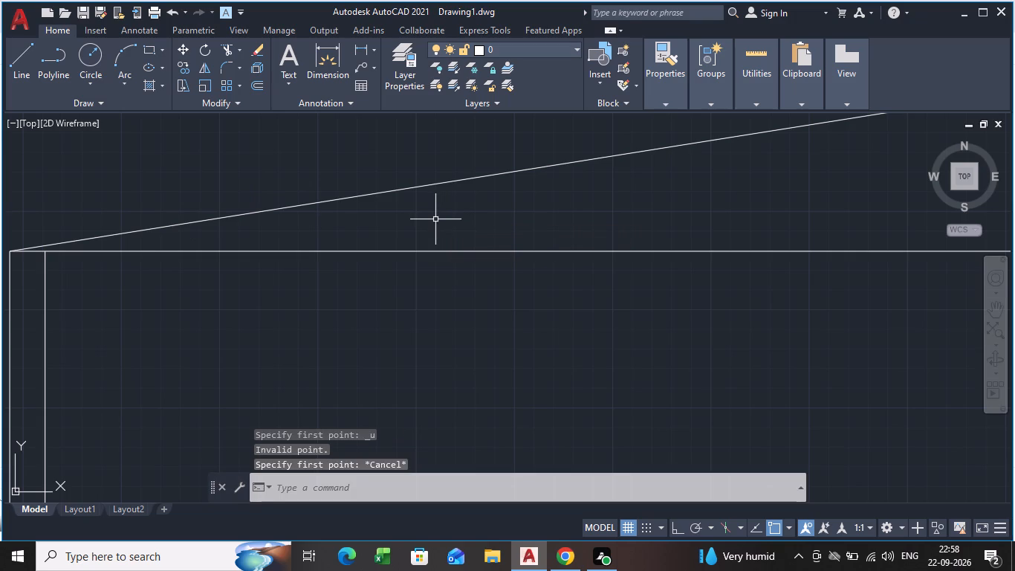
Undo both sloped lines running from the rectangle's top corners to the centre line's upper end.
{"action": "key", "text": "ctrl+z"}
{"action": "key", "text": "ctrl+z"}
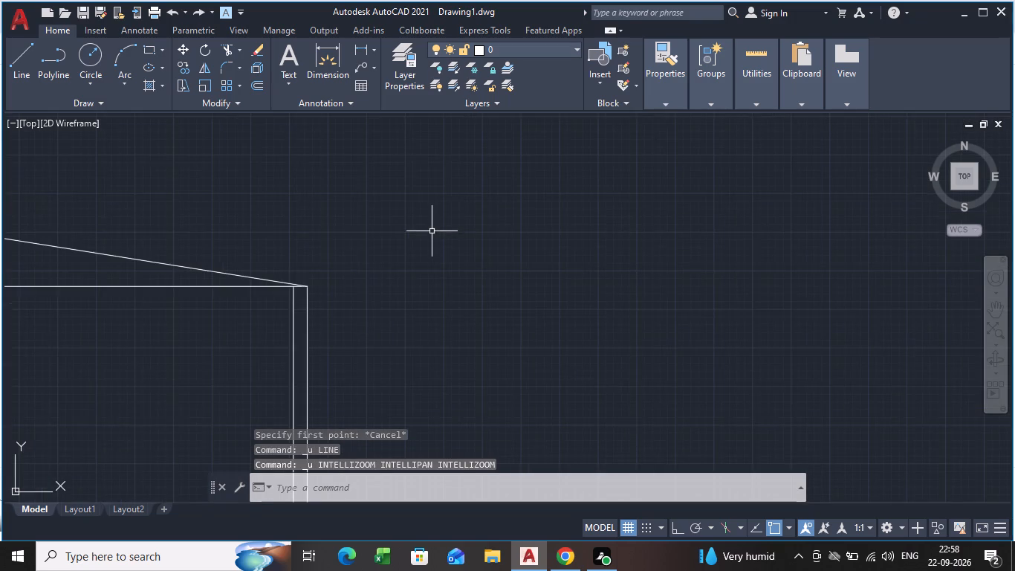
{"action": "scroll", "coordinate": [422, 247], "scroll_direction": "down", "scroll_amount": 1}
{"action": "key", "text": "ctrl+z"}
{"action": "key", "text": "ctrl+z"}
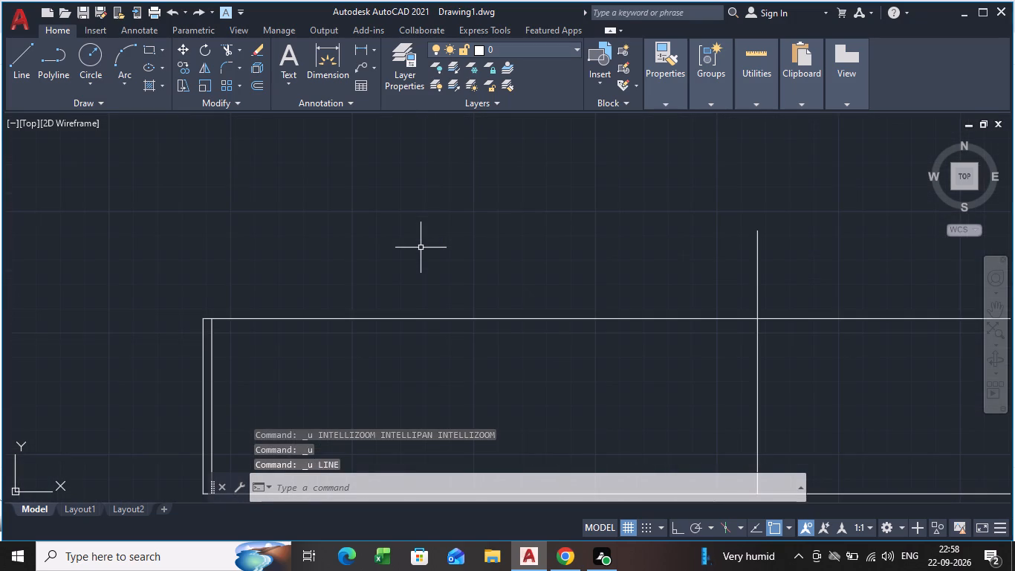
Draw an 18" vertical line upward from the rectangle's top-left corner with Ortho on, and end the line.
{"action": "scroll", "coordinate": [371, 293], "scroll_direction": "down", "scroll_amount": 2}
{"action": "middle_click_drag", "start_coordinate": [371, 293], "coordinate": [299, 323]}
{"action": "scroll", "coordinate": [273, 335], "scroll_direction": "up", "scroll_amount": 3}
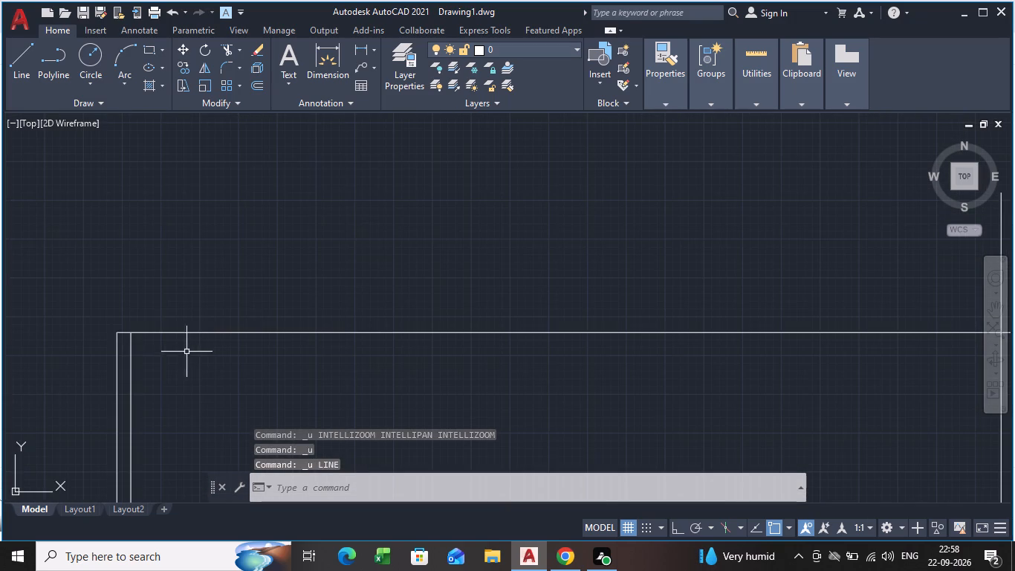
{"action": "scroll", "coordinate": [123, 332], "scroll_direction": "up", "scroll_amount": 2}
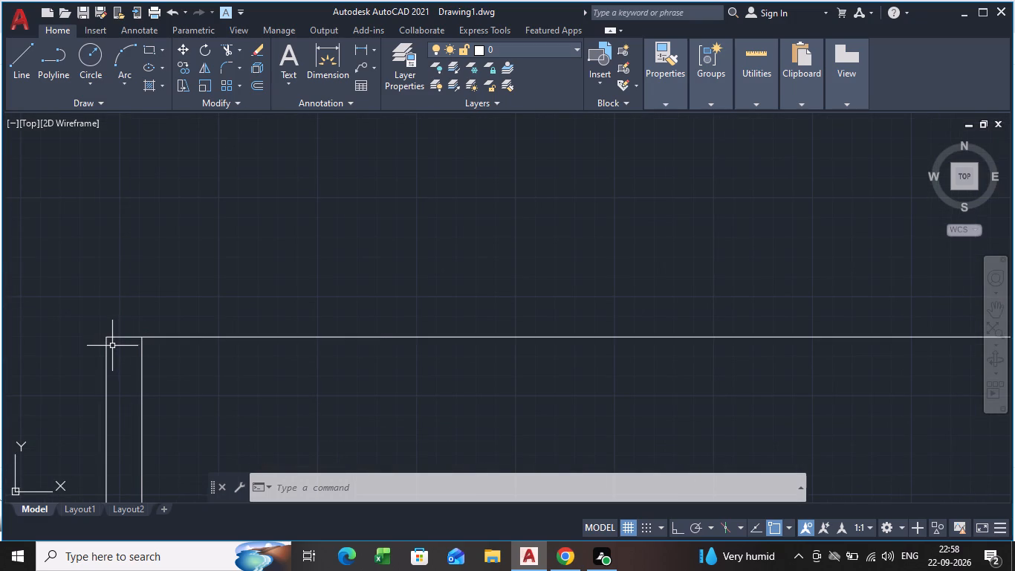
{"action": "key", "text": "l"}
{"action": "key", "text": "Return"}
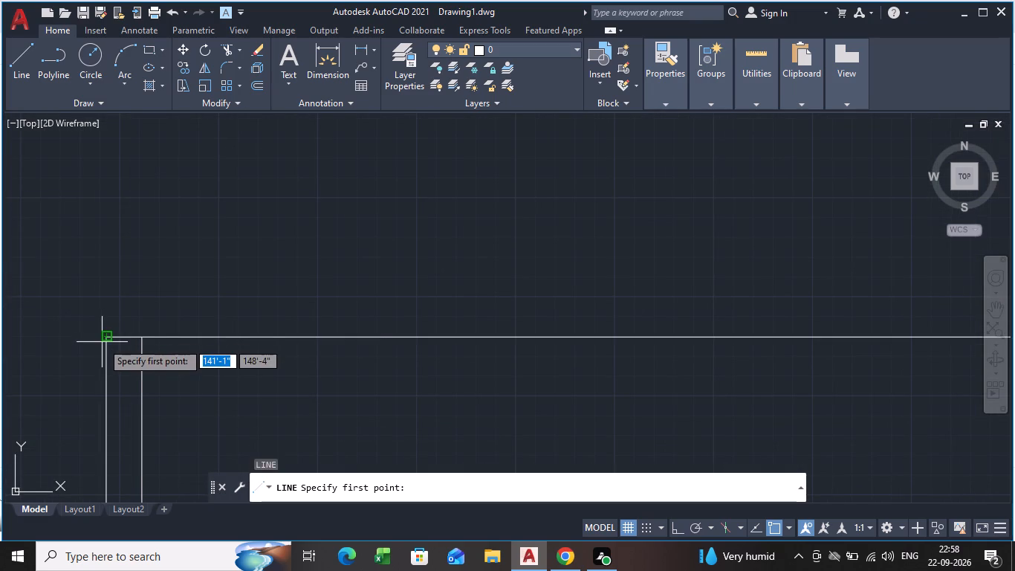
{"action": "left_click", "coordinate": [102, 338]}
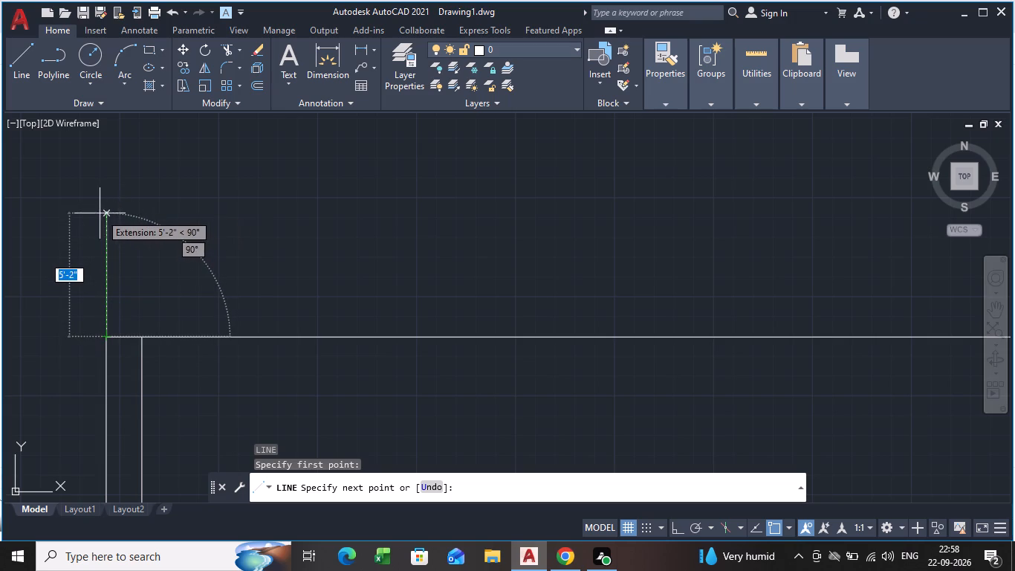
{"action": "key", "text": "ctrl+F8"}
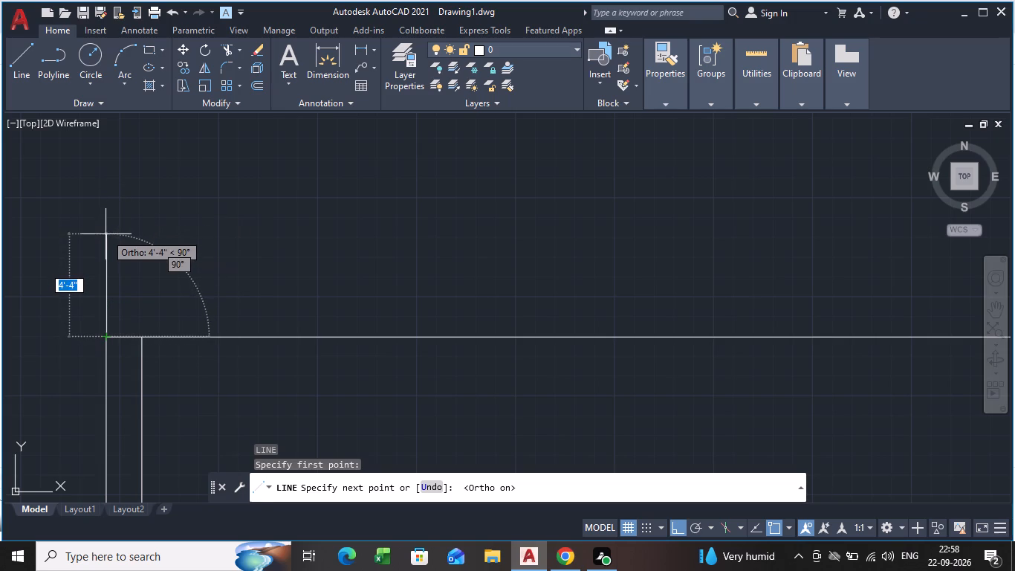
{"action": "key", "text": "1"}
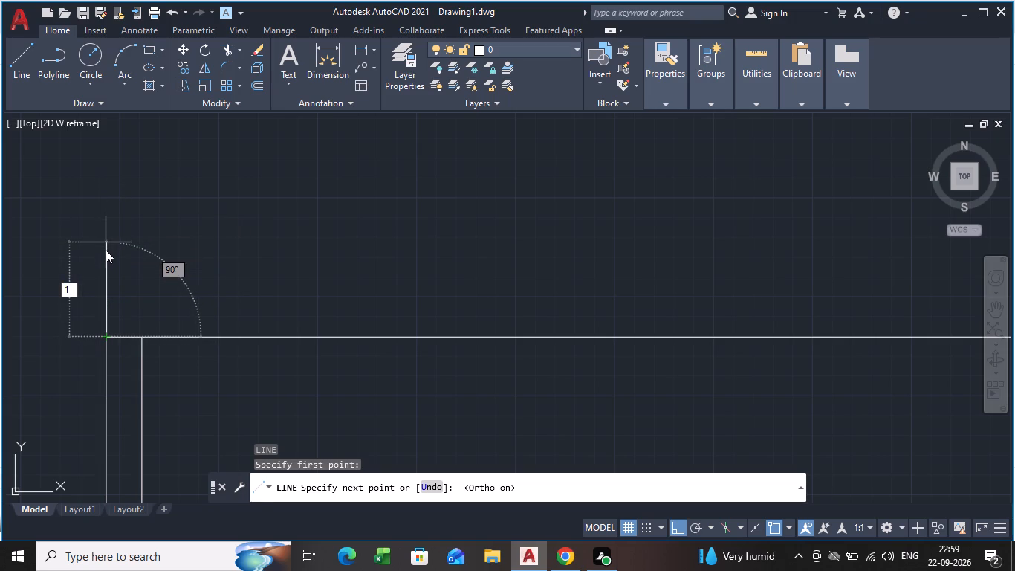
{"action": "key", "text": "8"}
{"action": "key", "text": "shift+quotedbl"}
{"action": "key", "text": "Return"}
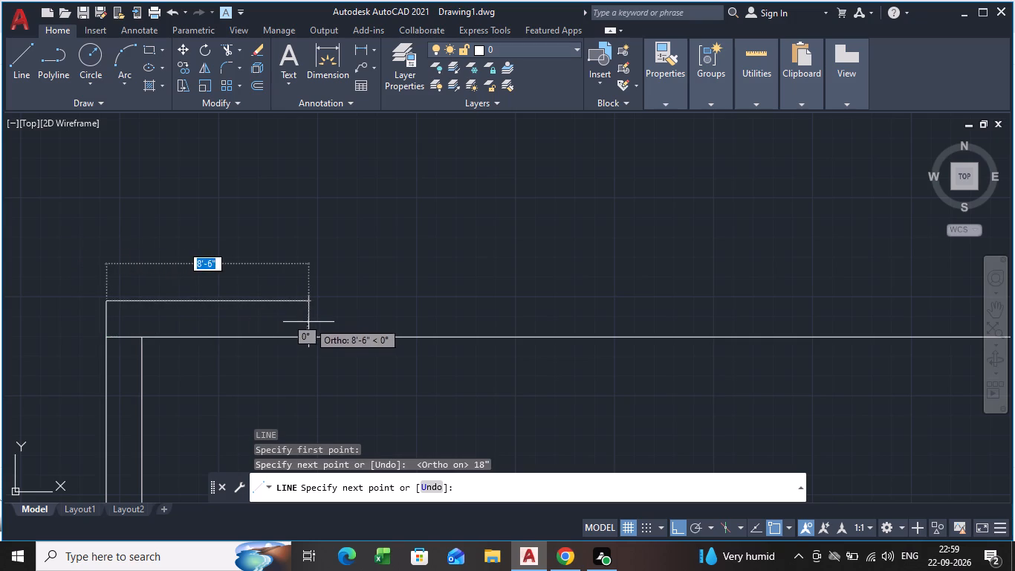
{"action": "key", "text": "Escape"}
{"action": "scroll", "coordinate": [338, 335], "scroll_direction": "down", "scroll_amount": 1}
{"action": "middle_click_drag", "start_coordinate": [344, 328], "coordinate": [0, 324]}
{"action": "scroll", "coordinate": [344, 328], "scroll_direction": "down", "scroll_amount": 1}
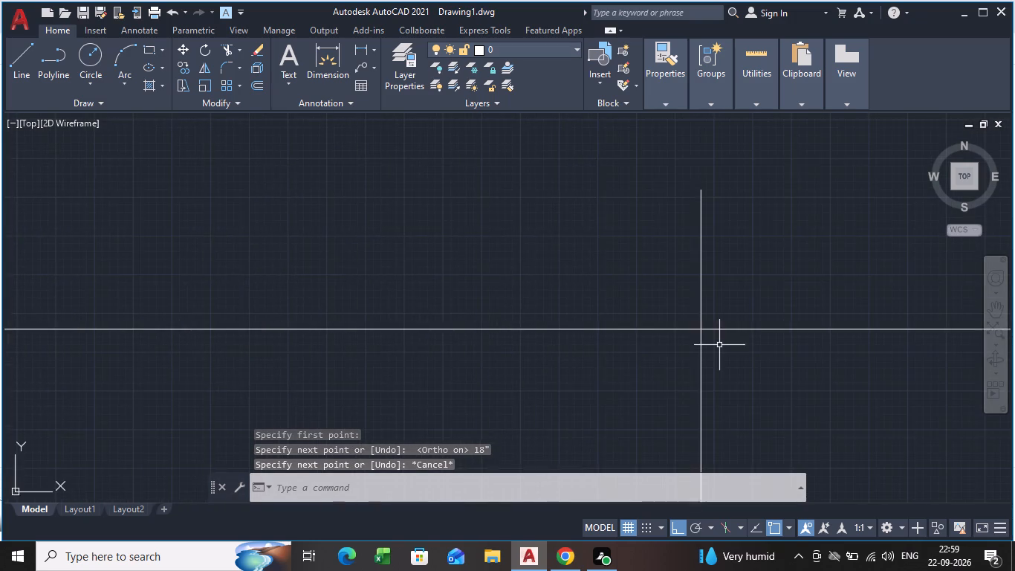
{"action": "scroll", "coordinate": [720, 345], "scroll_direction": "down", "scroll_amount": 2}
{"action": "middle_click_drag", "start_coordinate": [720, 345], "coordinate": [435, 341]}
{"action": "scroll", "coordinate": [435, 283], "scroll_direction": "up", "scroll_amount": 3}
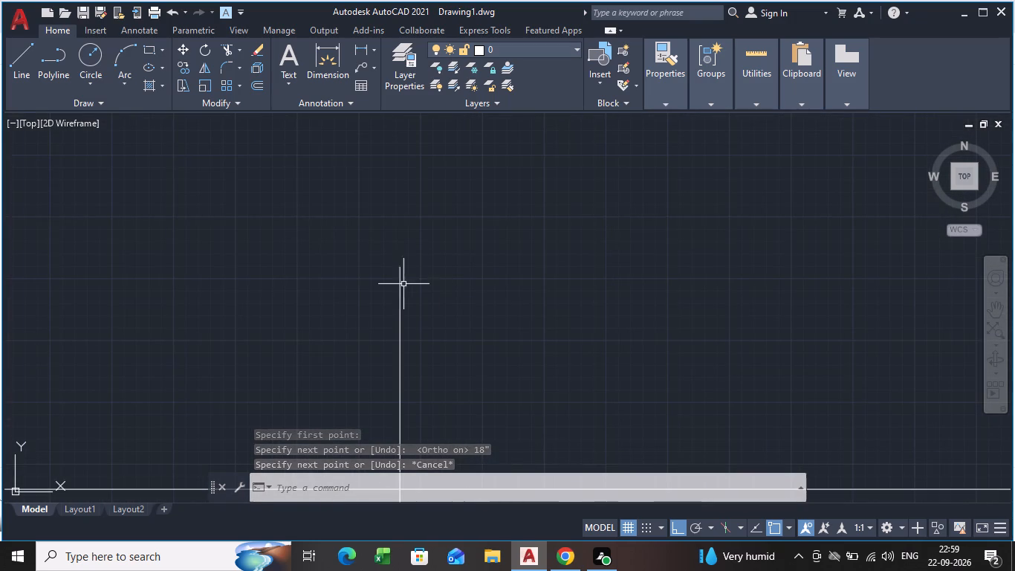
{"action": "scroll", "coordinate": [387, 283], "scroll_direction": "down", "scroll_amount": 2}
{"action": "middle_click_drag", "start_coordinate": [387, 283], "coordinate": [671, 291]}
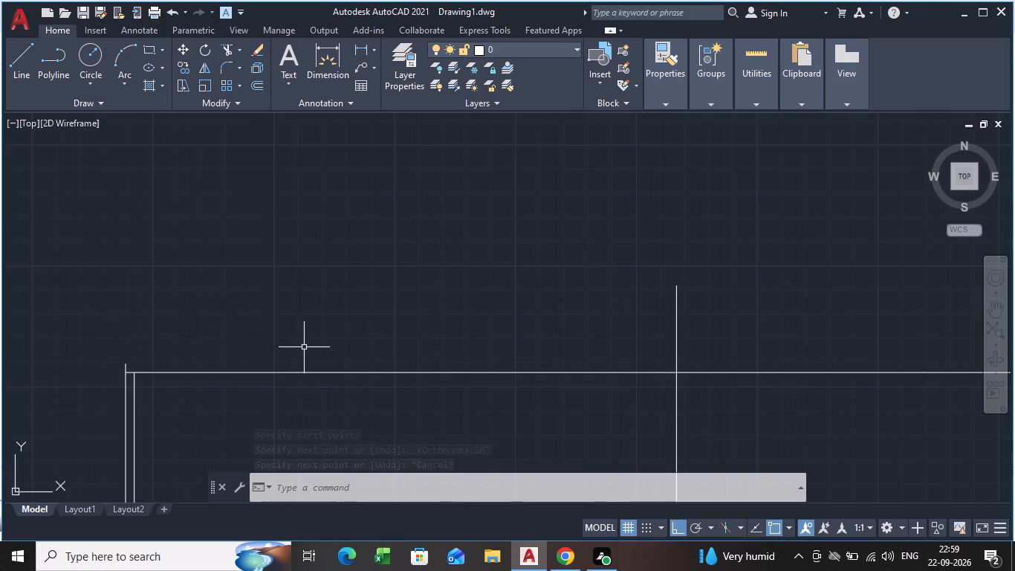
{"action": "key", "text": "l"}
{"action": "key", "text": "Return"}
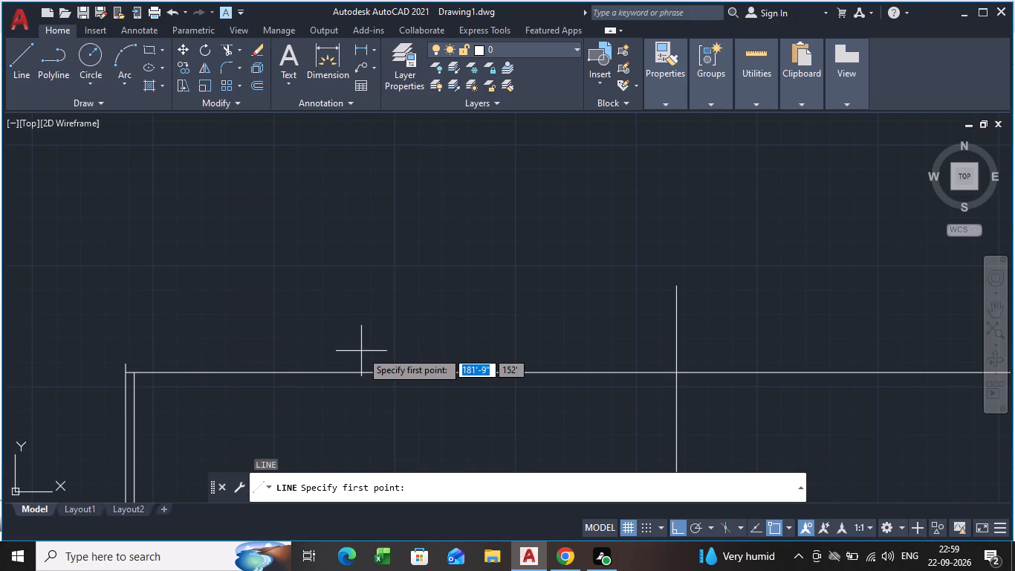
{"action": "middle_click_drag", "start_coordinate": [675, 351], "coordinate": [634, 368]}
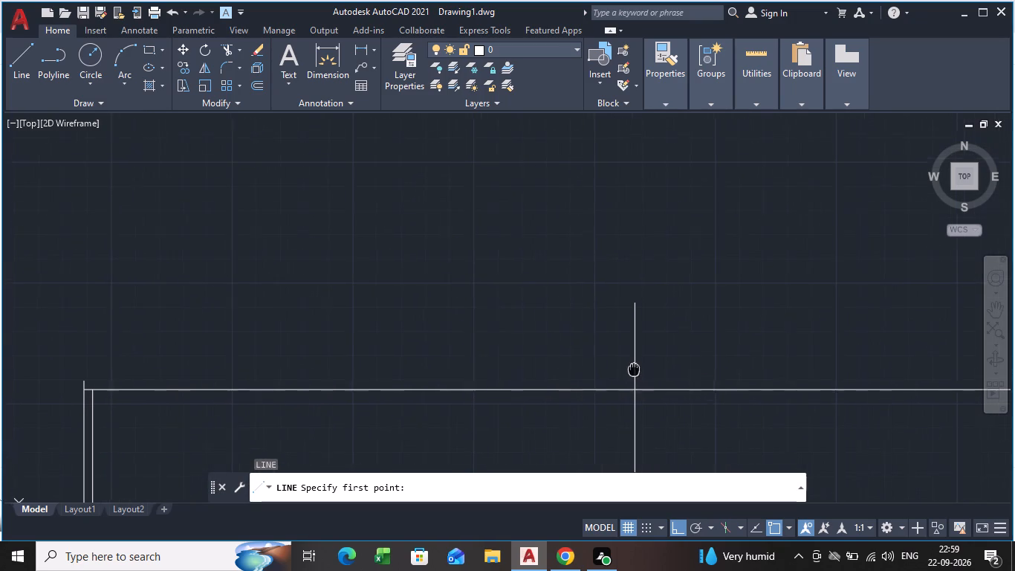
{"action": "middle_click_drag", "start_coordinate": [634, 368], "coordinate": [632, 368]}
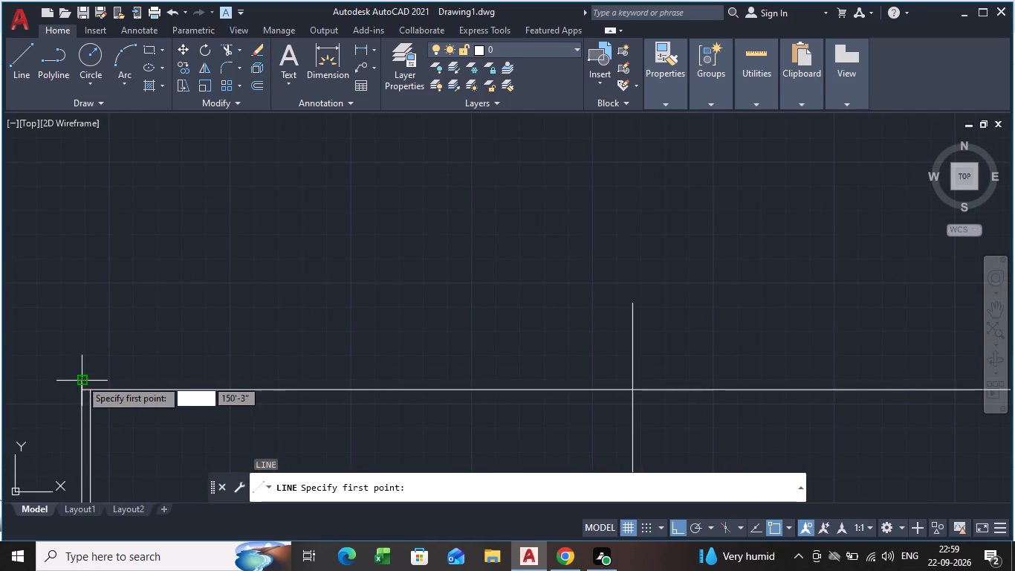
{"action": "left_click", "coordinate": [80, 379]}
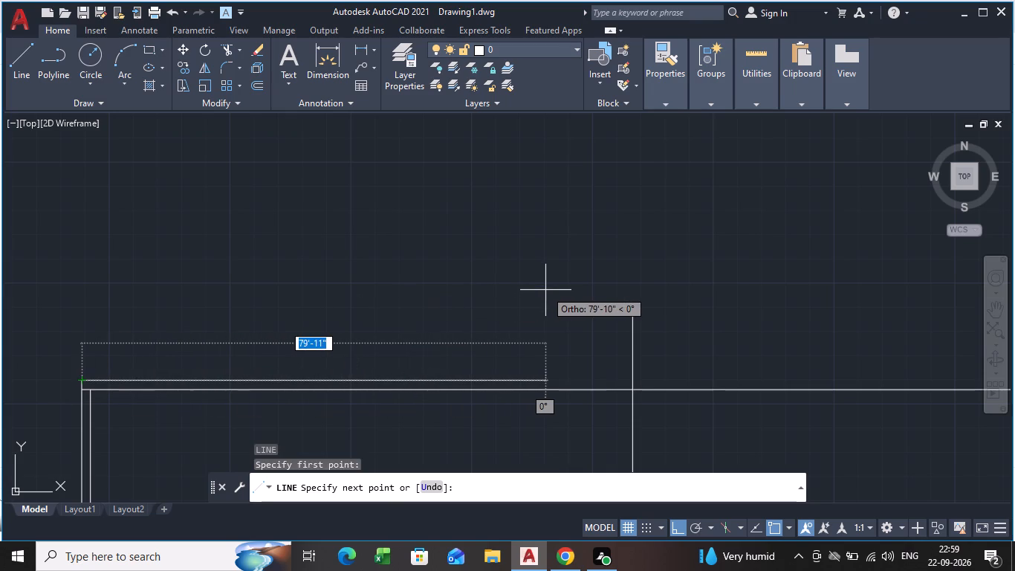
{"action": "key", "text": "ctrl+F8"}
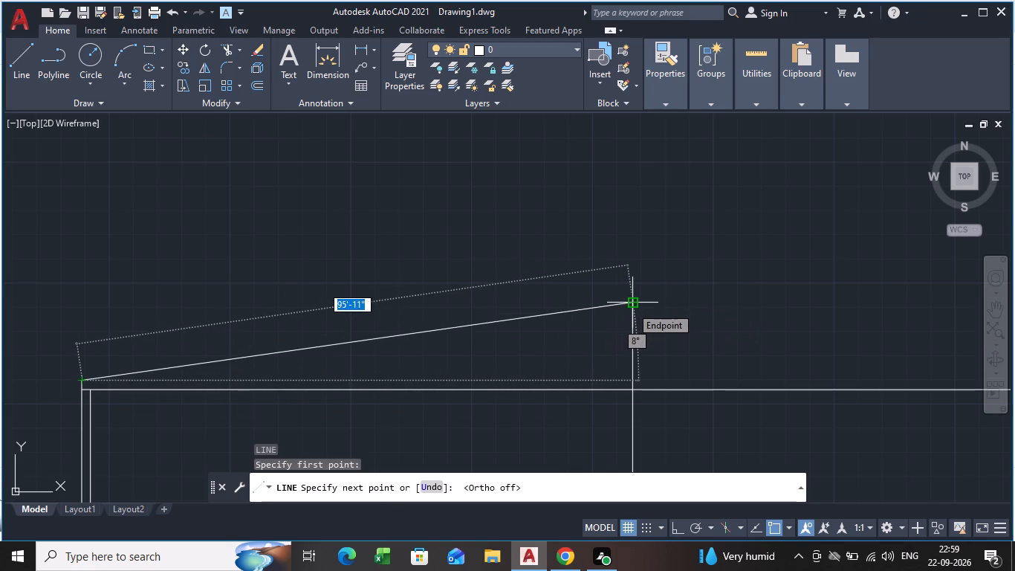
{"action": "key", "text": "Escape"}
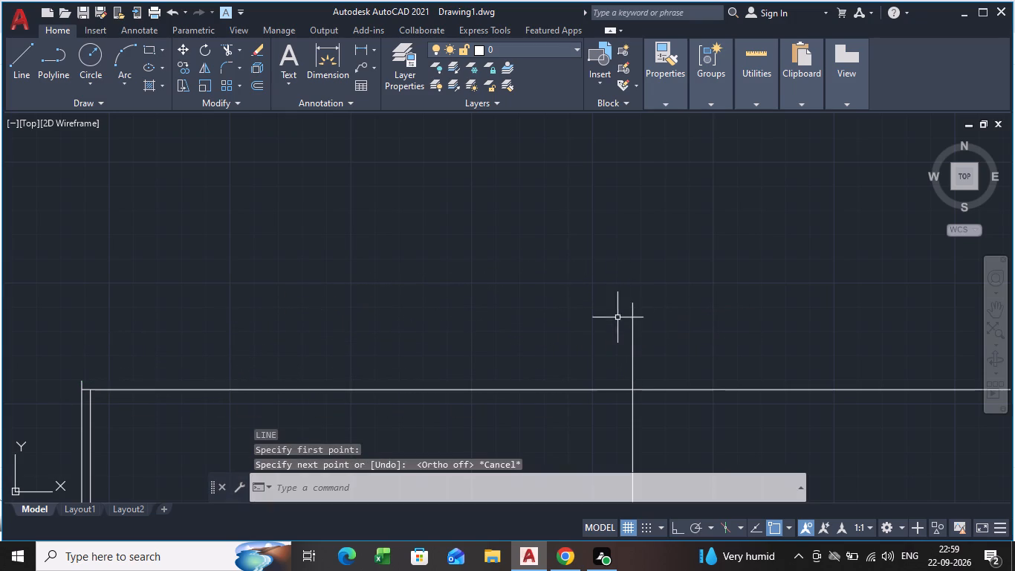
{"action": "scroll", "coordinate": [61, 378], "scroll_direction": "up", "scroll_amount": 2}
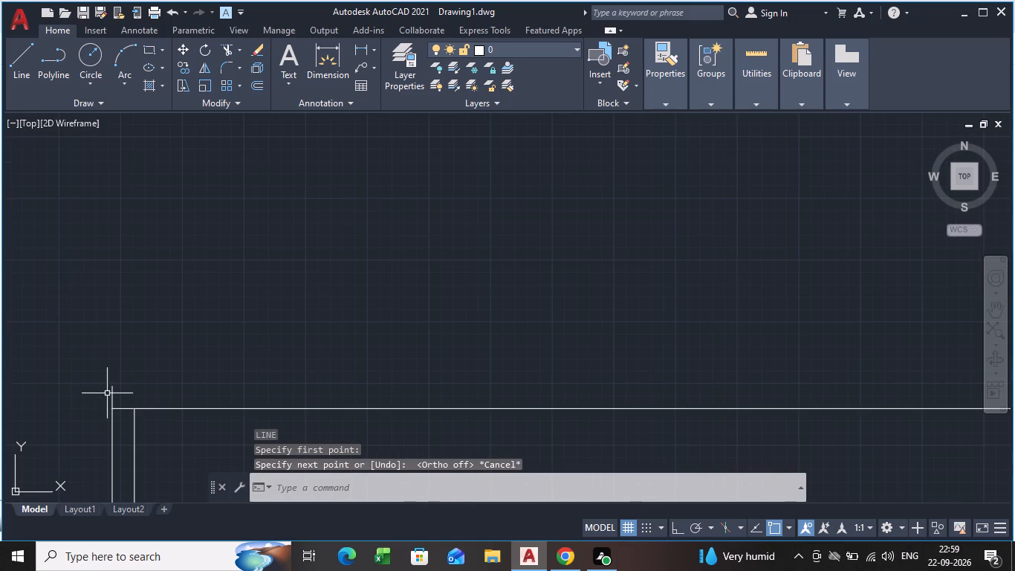
Erase the short 18" vertical line standing above the rectangle's top-left corner.
{"action": "scroll", "coordinate": [134, 393], "scroll_direction": "down", "scroll_amount": 2}
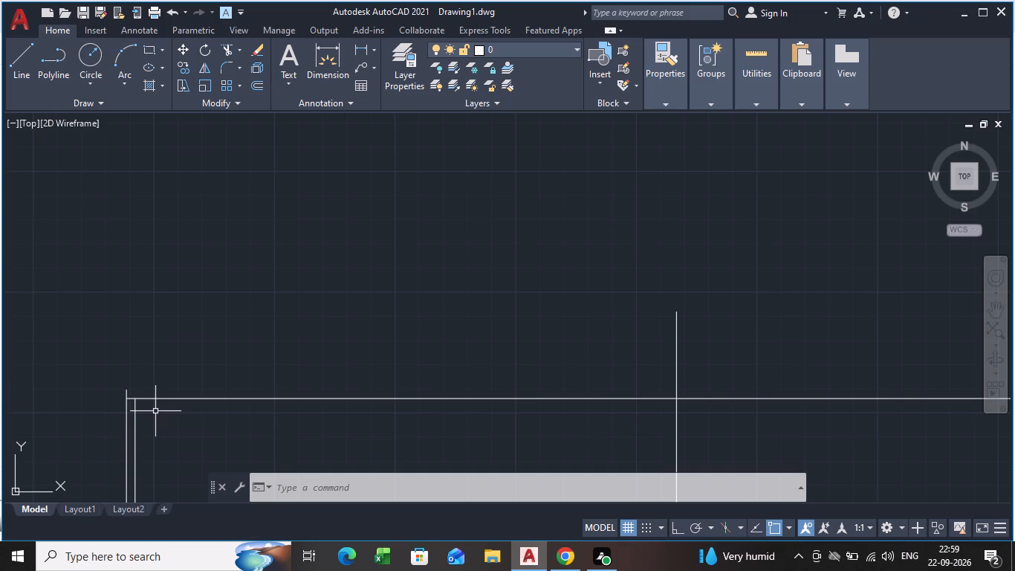
{"action": "scroll", "coordinate": [245, 370], "scroll_direction": "down", "scroll_amount": 1}
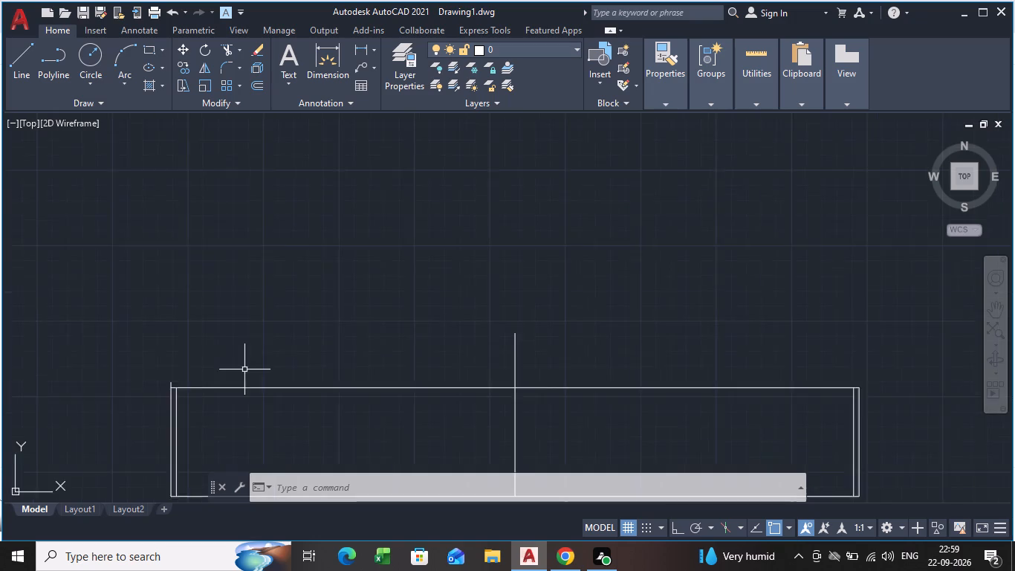
{"action": "scroll", "coordinate": [244, 370], "scroll_direction": "down", "scroll_amount": 1}
{"action": "middle_click_drag", "start_coordinate": [247, 369], "coordinate": [219, 326]}
{"action": "scroll", "coordinate": [172, 338], "scroll_direction": "up", "scroll_amount": 4}
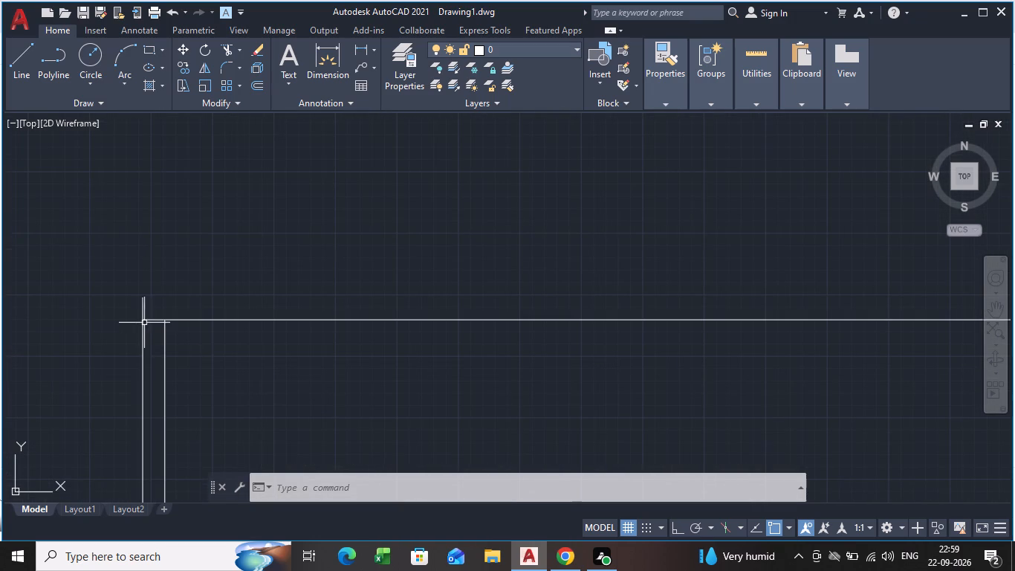
{"action": "left_click", "coordinate": [143, 314]}
{"action": "key", "text": "Delete"}
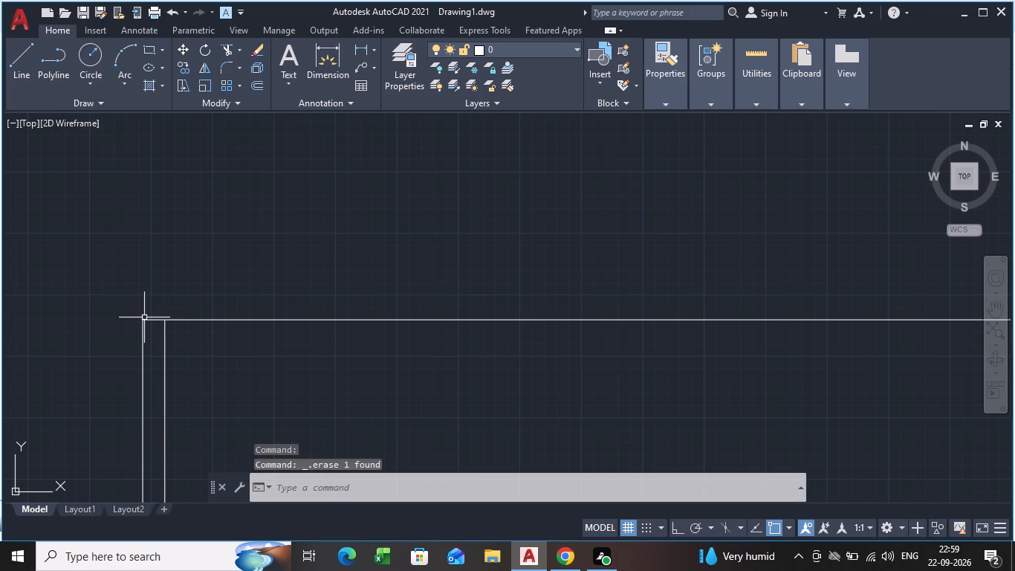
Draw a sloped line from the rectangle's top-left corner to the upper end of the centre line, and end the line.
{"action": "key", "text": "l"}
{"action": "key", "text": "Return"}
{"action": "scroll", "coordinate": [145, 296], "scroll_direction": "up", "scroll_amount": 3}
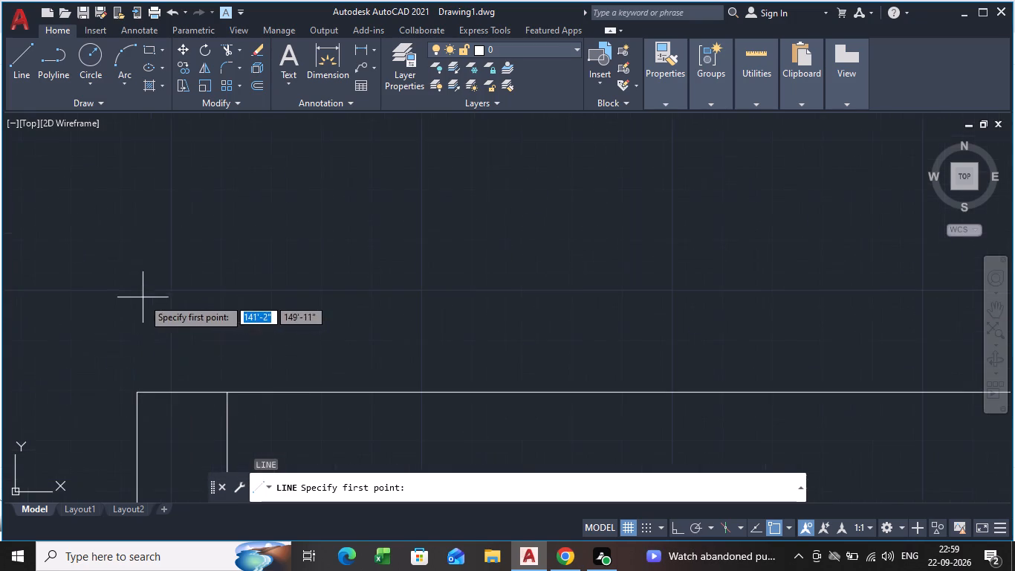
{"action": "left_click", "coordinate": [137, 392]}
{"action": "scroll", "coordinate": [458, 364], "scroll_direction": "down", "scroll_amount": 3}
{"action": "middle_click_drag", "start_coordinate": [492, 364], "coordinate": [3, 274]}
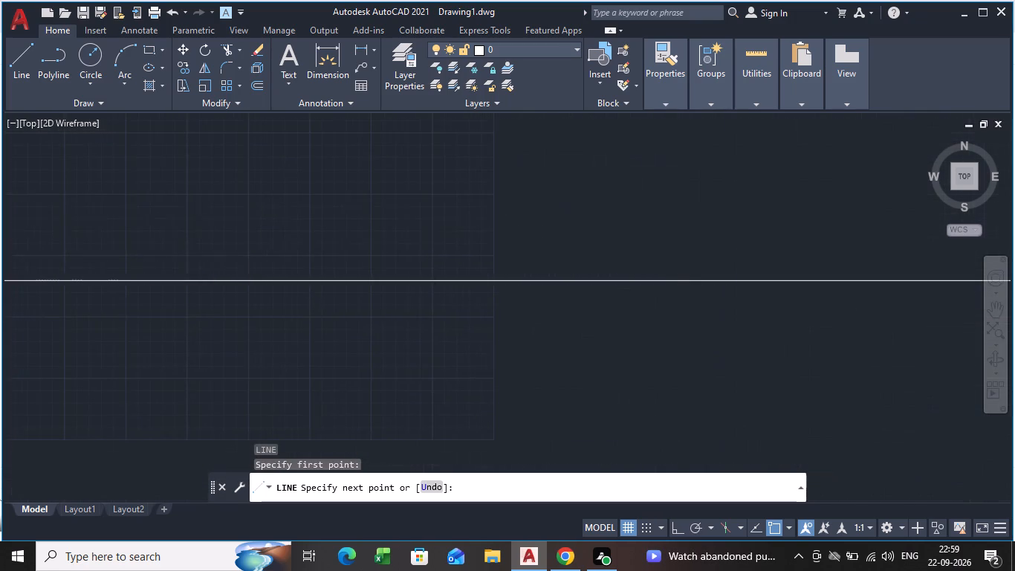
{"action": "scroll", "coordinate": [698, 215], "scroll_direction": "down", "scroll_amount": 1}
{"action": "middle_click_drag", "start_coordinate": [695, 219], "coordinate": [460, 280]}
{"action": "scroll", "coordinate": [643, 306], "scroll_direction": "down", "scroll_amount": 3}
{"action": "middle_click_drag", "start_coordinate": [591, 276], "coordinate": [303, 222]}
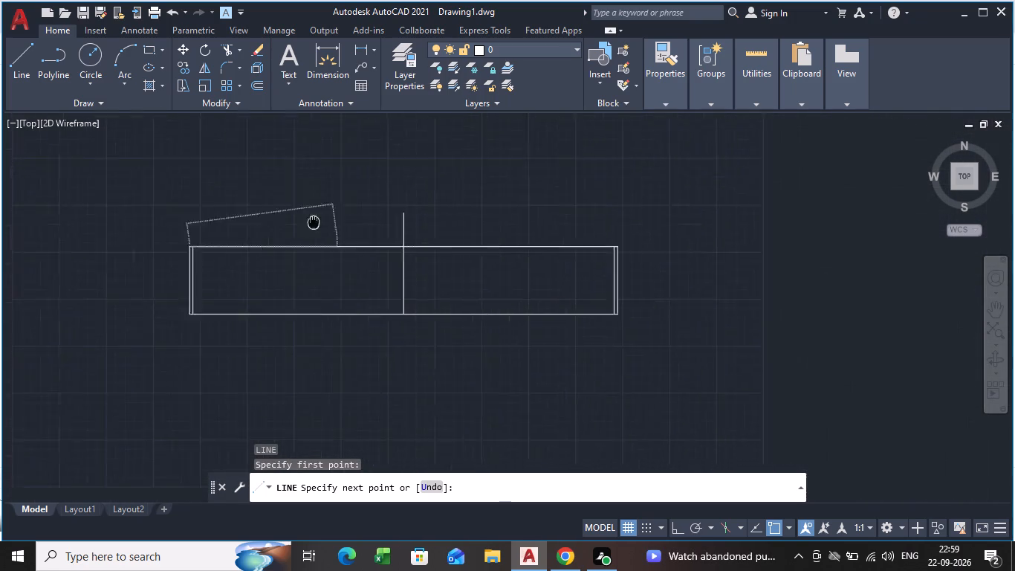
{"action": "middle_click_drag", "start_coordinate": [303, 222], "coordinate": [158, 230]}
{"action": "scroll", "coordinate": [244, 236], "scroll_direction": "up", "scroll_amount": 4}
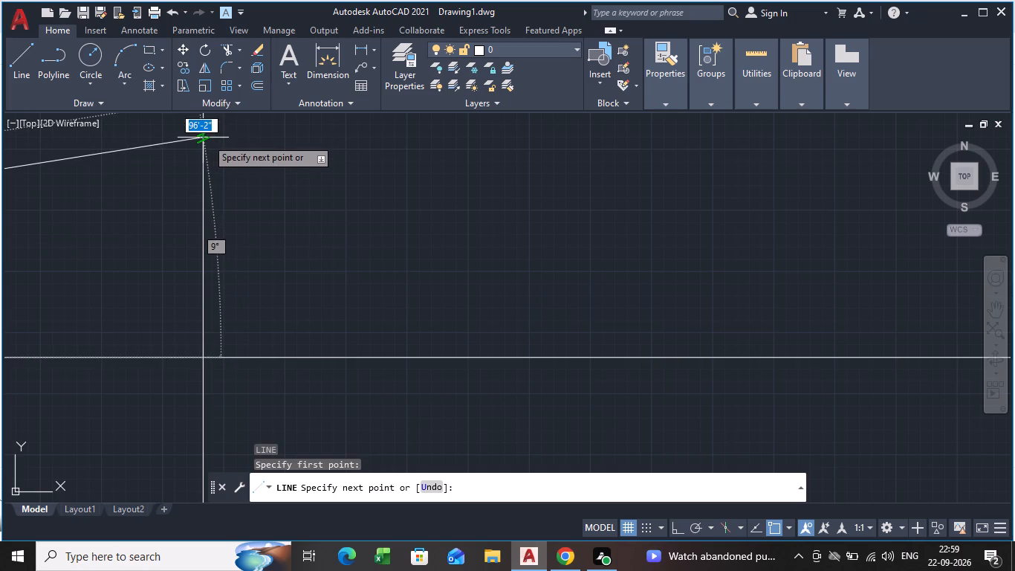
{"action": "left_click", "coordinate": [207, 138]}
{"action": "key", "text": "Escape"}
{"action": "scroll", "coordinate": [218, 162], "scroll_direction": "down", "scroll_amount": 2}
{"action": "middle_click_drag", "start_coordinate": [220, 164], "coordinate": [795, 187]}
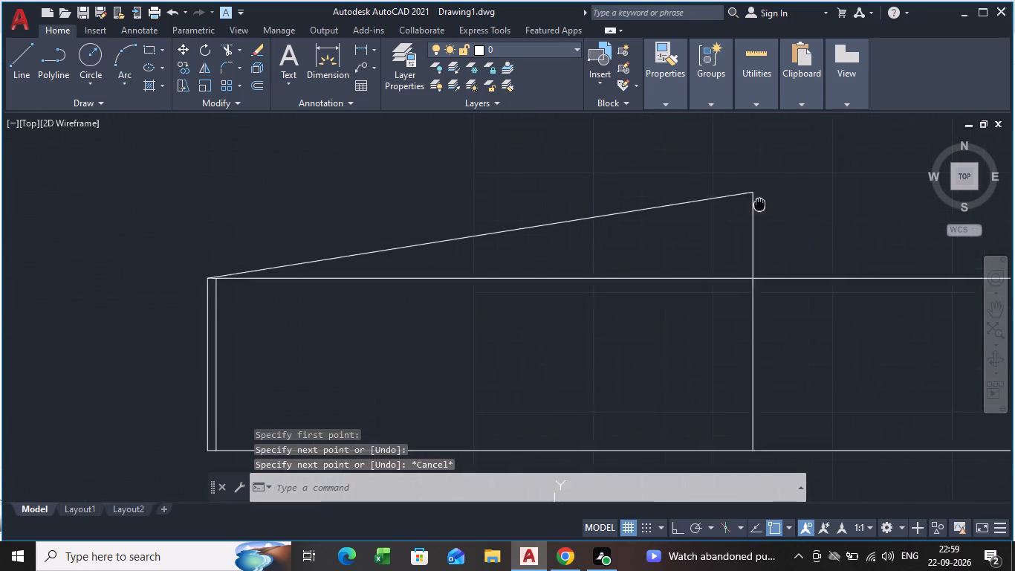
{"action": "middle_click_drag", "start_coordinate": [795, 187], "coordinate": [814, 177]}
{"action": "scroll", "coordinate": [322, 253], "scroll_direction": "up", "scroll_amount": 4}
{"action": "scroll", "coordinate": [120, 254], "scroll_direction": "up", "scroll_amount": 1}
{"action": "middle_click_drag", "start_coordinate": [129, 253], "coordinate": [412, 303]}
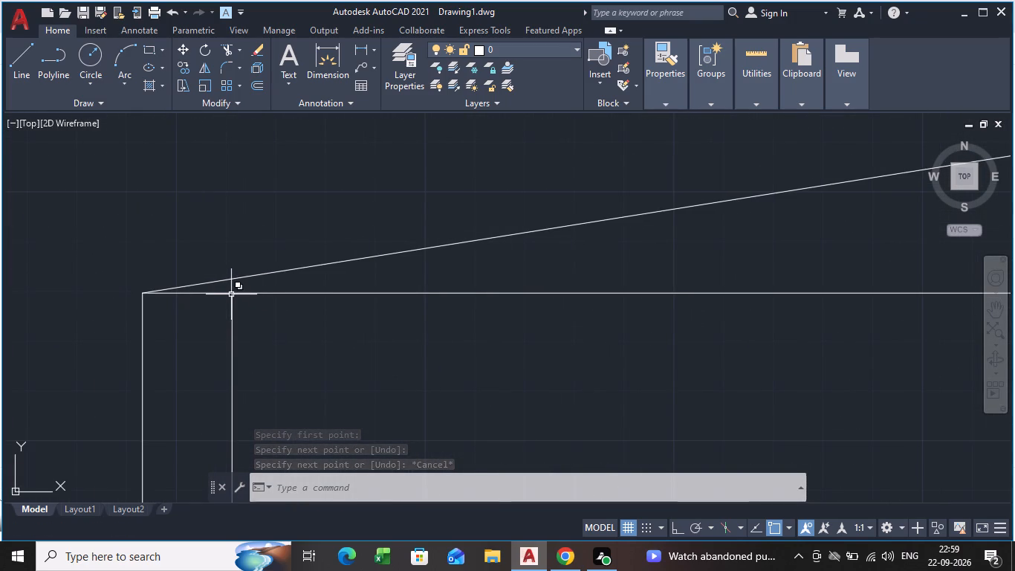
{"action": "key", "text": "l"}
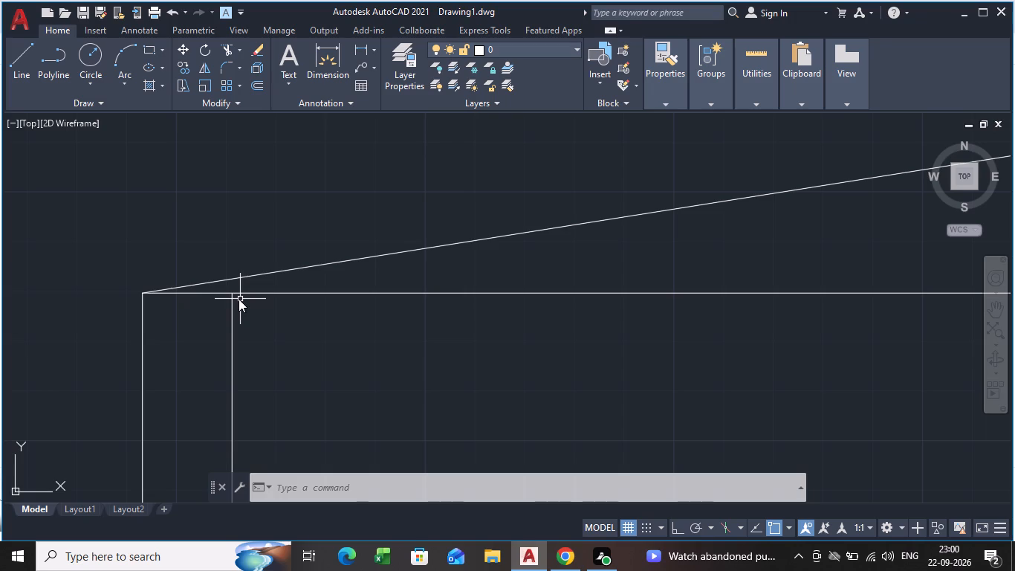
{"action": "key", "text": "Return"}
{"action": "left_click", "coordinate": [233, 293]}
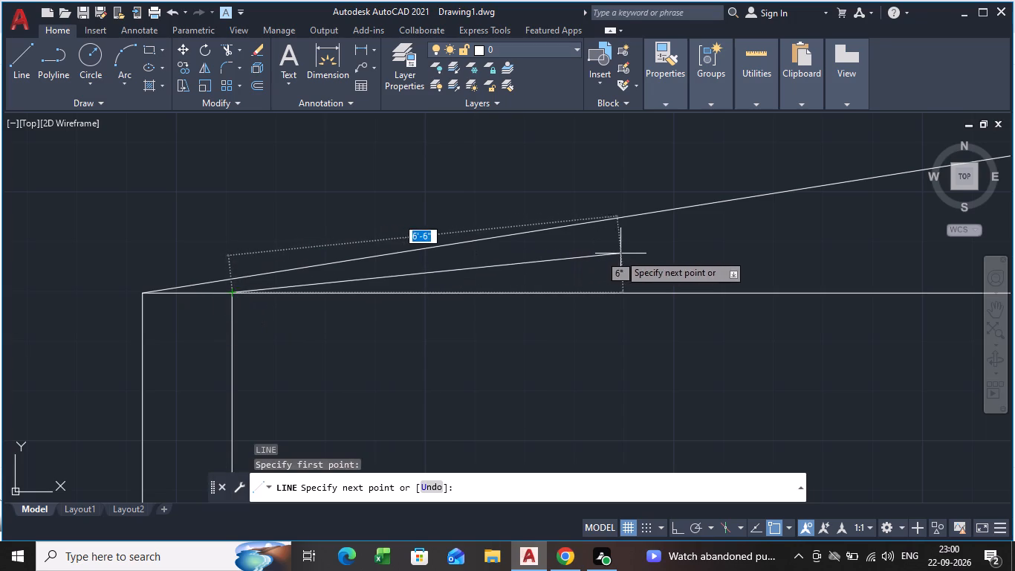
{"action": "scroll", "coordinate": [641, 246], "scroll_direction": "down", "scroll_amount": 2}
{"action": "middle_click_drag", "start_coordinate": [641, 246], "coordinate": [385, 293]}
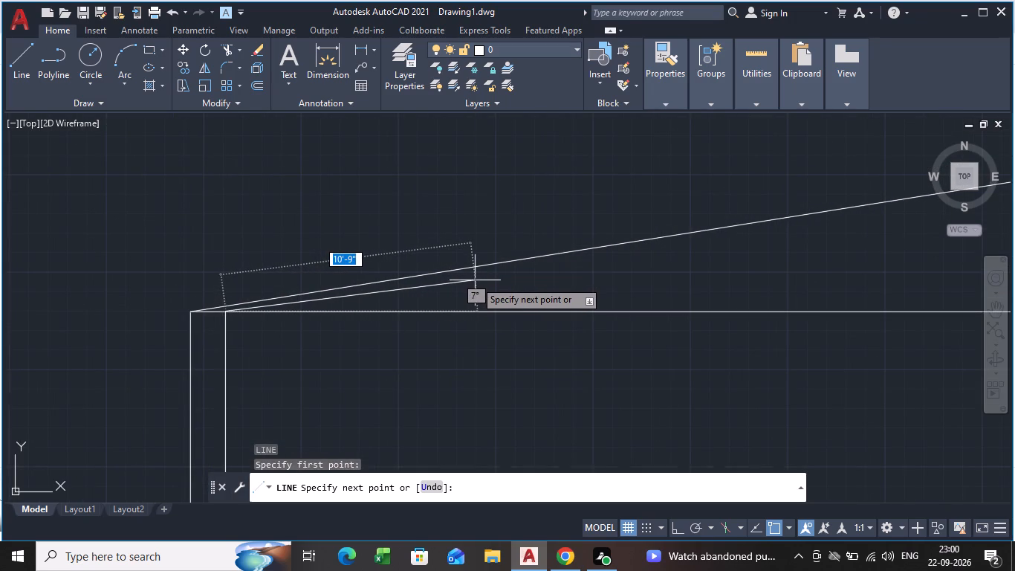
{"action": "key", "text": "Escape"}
Trim away the piece of the rectangle's top edge between the left outer edge and the left offset line.
{"action": "scroll", "coordinate": [497, 300], "scroll_direction": "down", "scroll_amount": 2}
{"action": "middle_click_drag", "start_coordinate": [500, 300], "coordinate": [473, 288]}
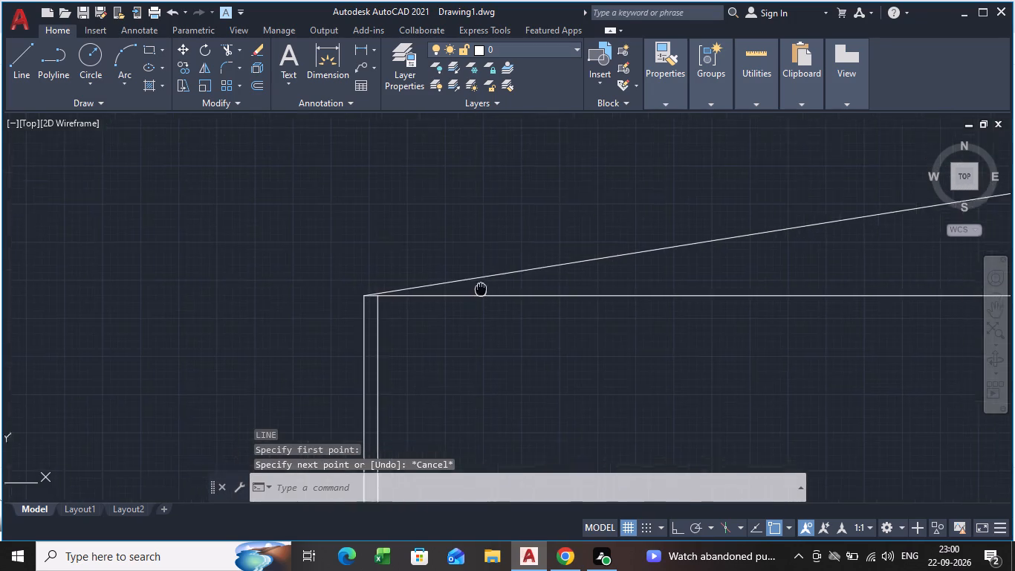
{"action": "middle_click_drag", "start_coordinate": [473, 288], "coordinate": [143, 283]}
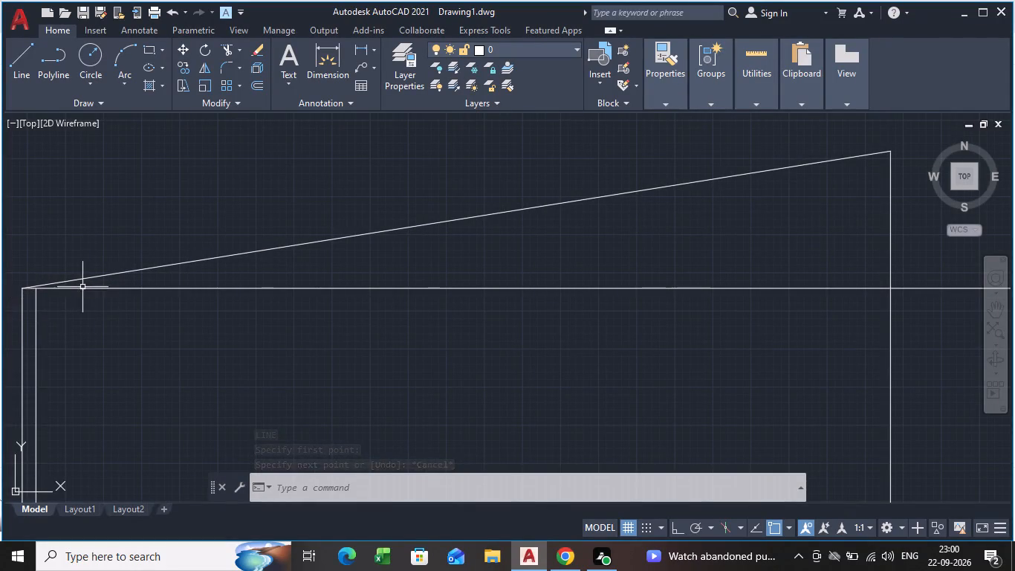
{"action": "scroll", "coordinate": [21, 287], "scroll_direction": "up", "scroll_amount": 4}
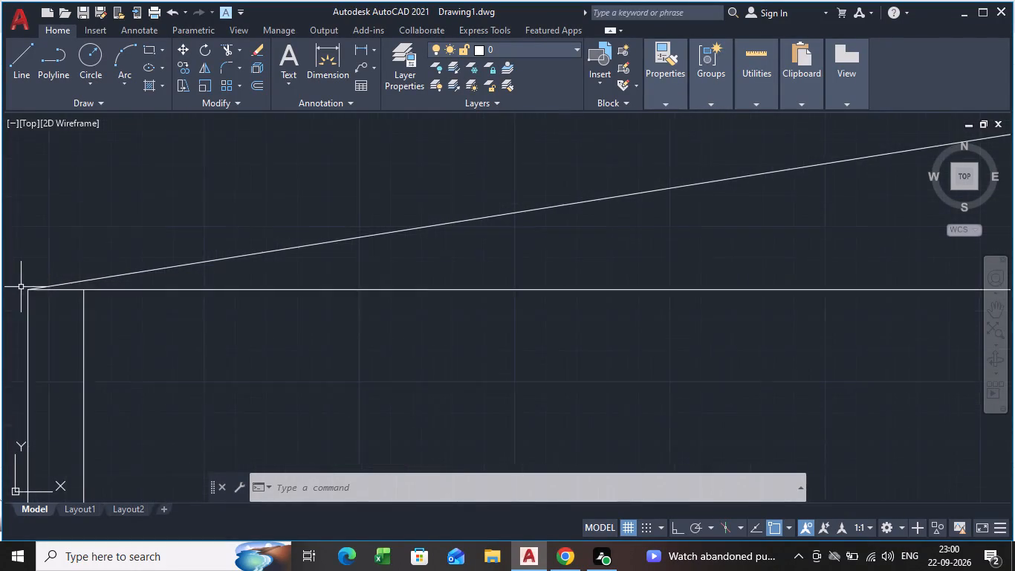
{"action": "scroll", "coordinate": [50, 308], "scroll_direction": "up", "scroll_amount": 3}
{"action": "type", "text": "tr"}
{"action": "key", "text": "Return"}
{"action": "key", "text": "Return"}
{"action": "left_click_drag", "start_coordinate": [279, 233], "coordinate": [276, 242]}
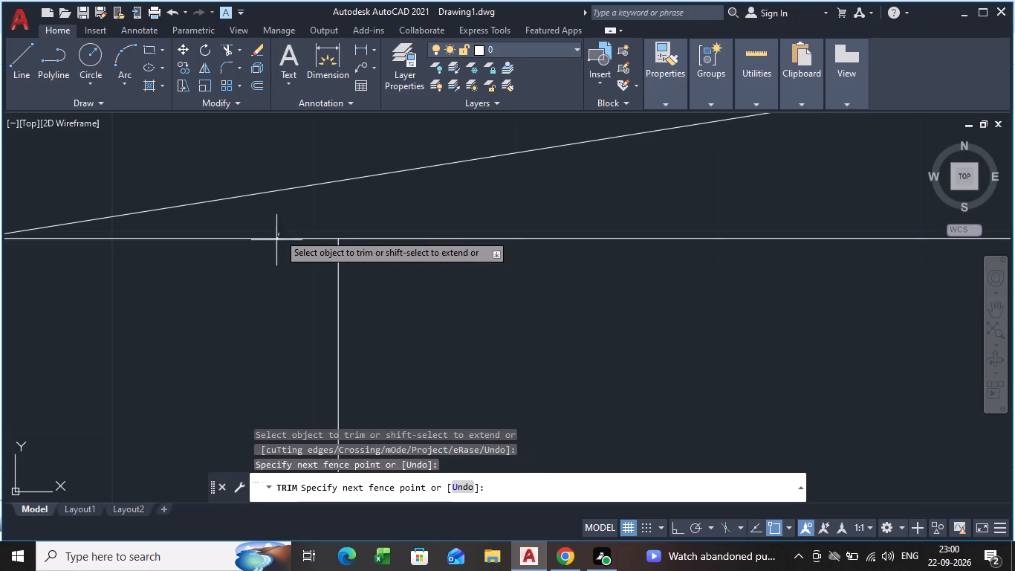
{"action": "left_click_drag", "start_coordinate": [276, 242], "coordinate": [269, 274]}
{"action": "scroll", "coordinate": [304, 263], "scroll_direction": "down", "scroll_amount": 2}
{"action": "key", "text": "Escape"}
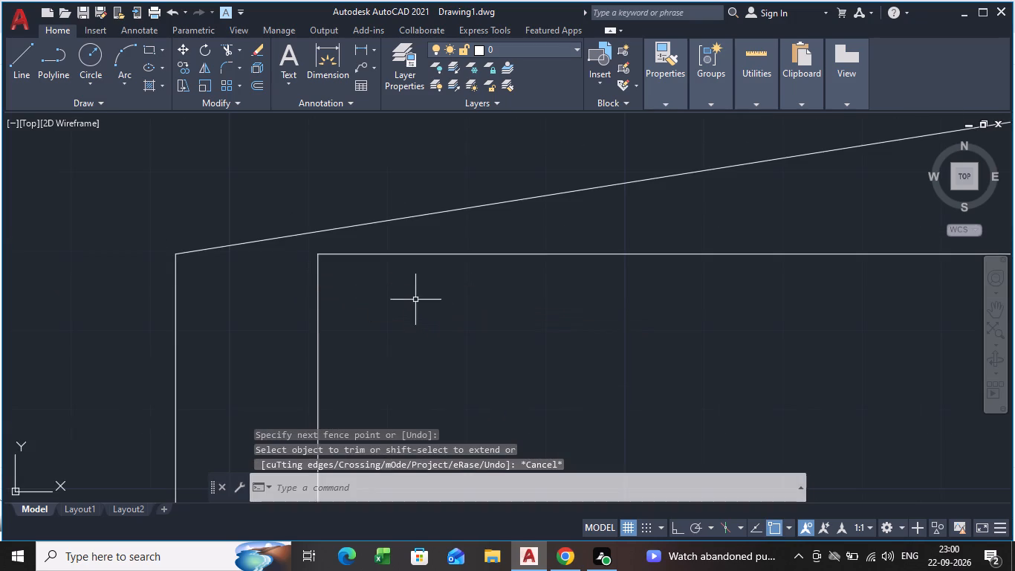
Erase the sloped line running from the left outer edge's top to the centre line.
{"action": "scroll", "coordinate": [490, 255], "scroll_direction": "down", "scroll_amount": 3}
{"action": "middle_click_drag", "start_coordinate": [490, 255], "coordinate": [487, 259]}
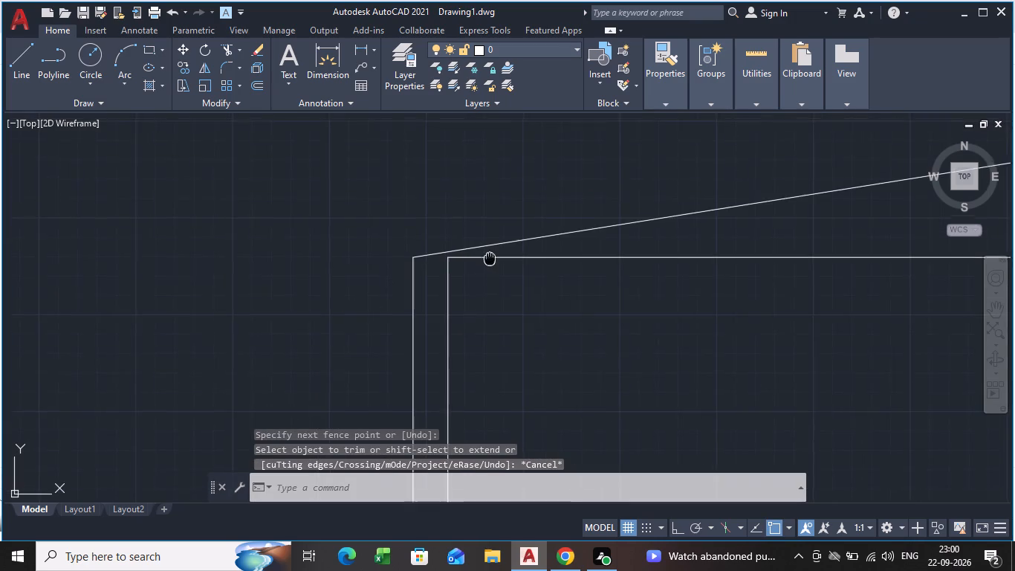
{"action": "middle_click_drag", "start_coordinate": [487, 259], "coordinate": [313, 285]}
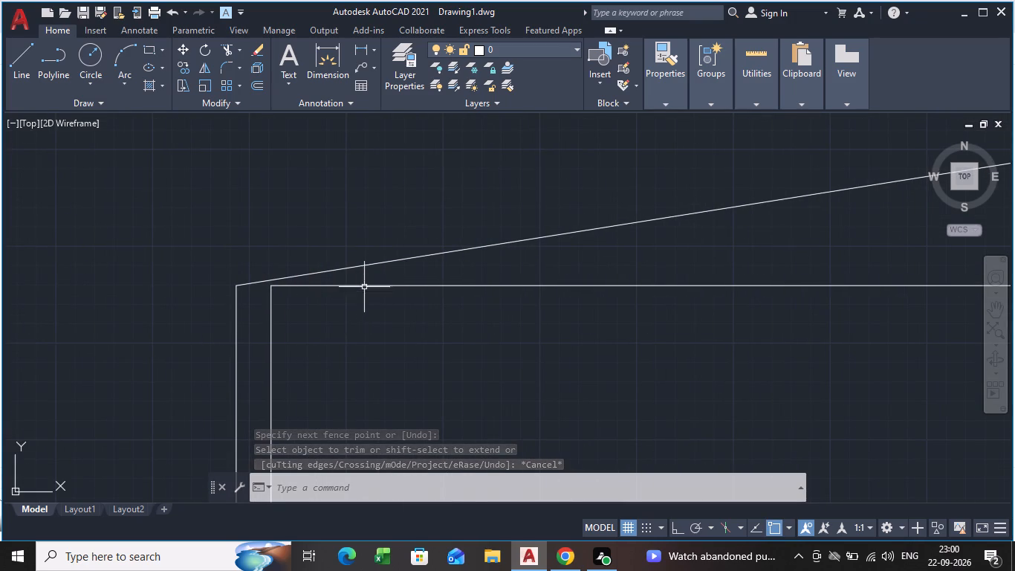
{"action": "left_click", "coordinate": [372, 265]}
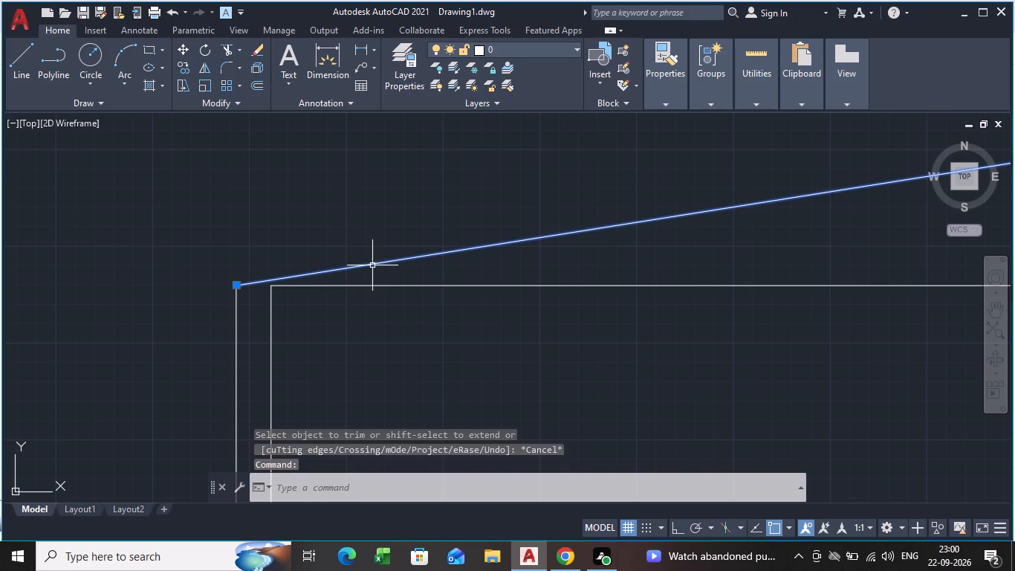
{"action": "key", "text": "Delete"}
Draw an 18" vertical line upward from the left outer edge's top end with Ortho on, and end the line.
{"action": "scroll", "coordinate": [373, 269], "scroll_direction": "down", "scroll_amount": 1}
{"action": "middle_click_drag", "start_coordinate": [373, 269], "coordinate": [315, 302]}
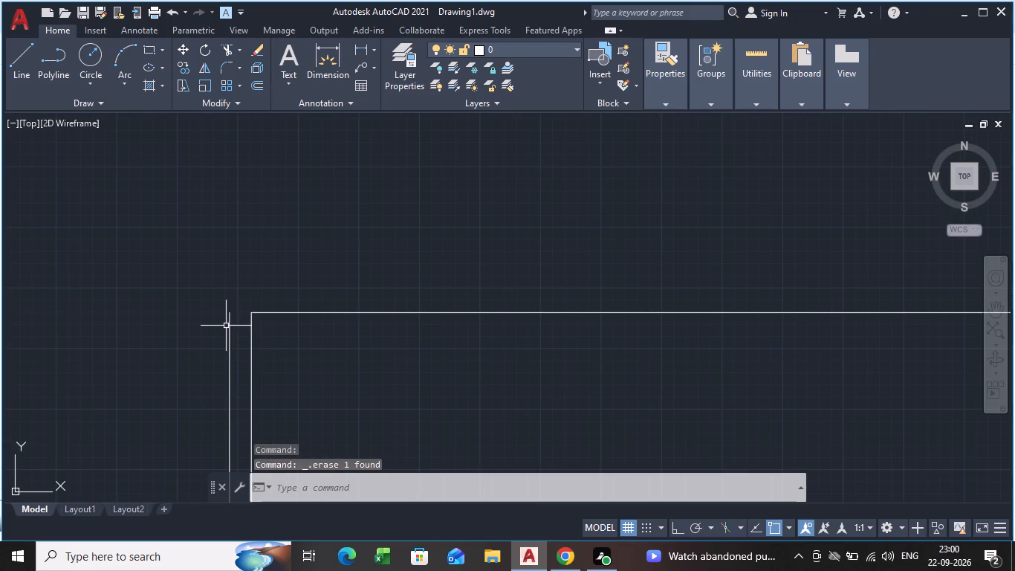
{"action": "key", "text": "l"}
{"action": "key", "text": "Return"}
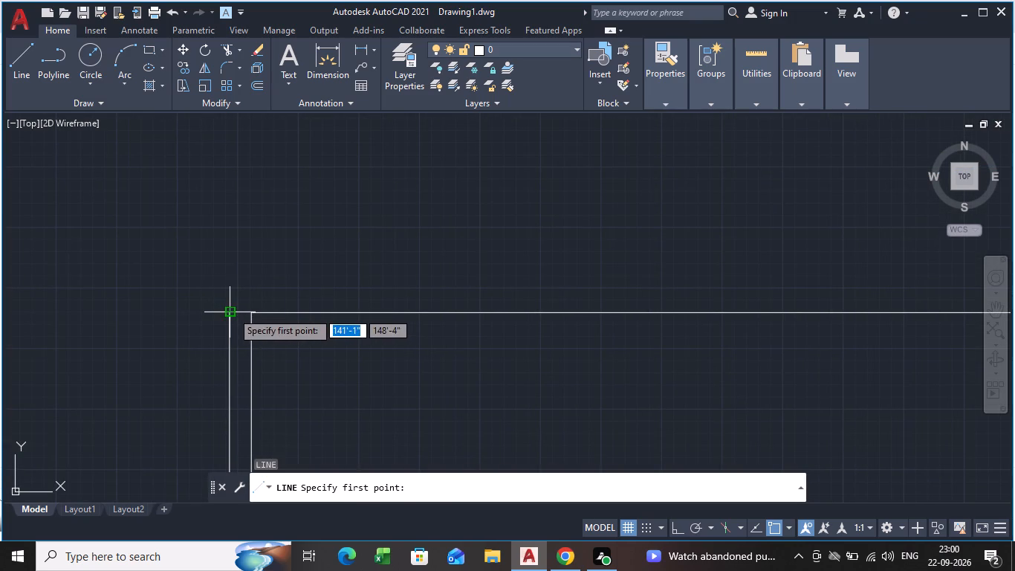
{"action": "left_click", "coordinate": [232, 312]}
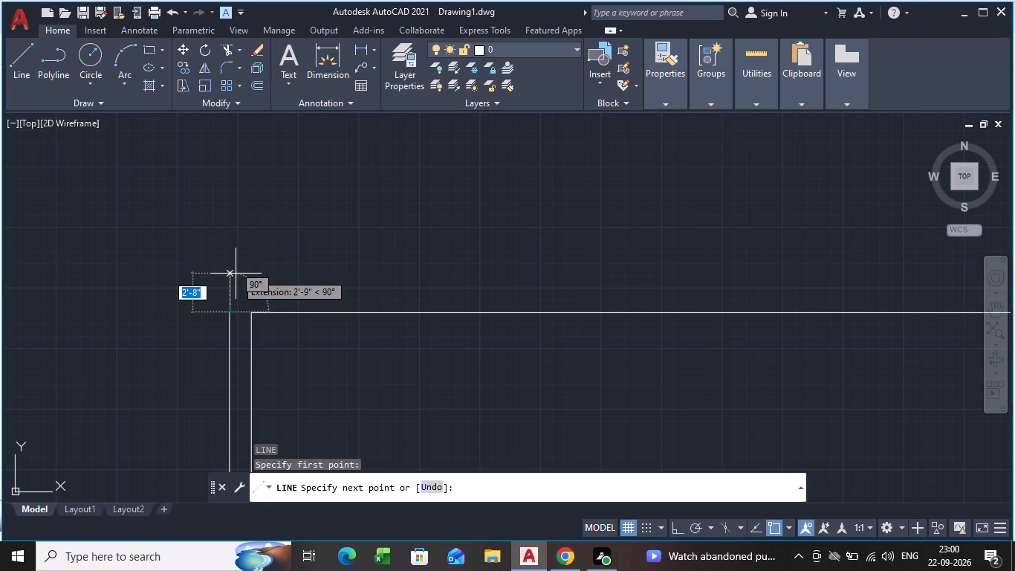
{"action": "key", "text": "ctrl+F8"}
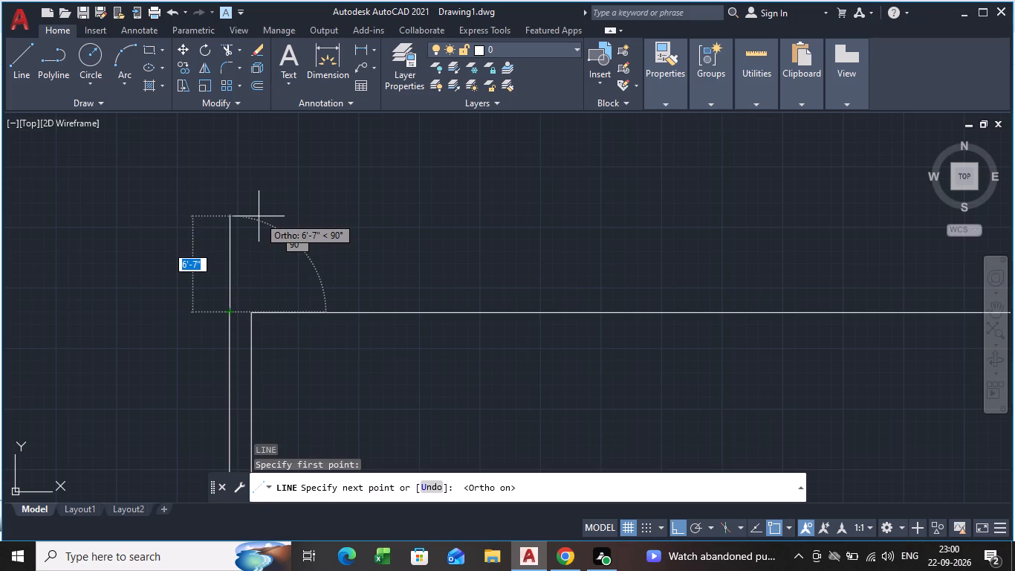
{"action": "key", "text": "1"}
{"action": "key", "text": "2"}
{"action": "key", "text": "apostrophe"}
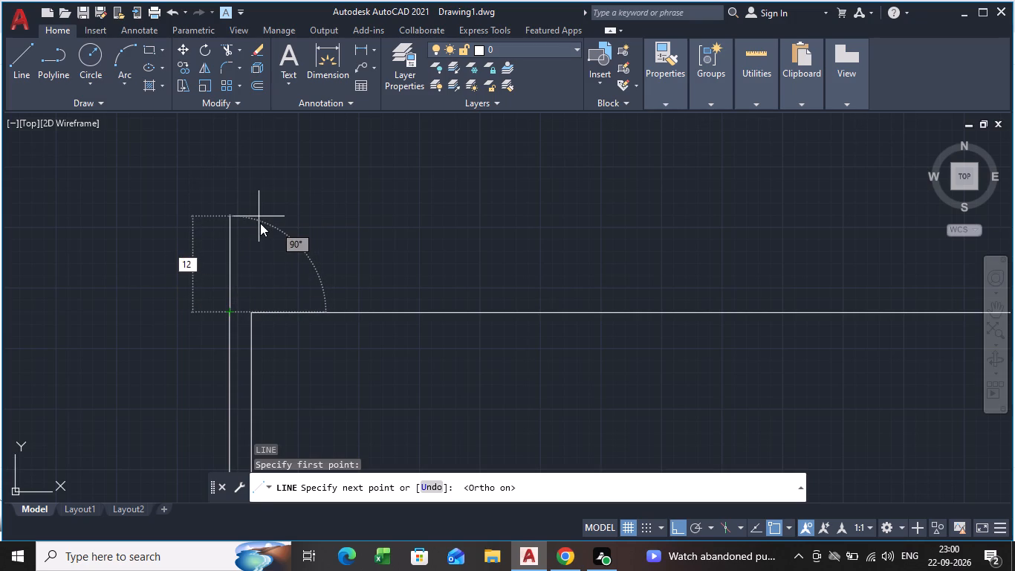
{"action": "key", "text": "Return"}
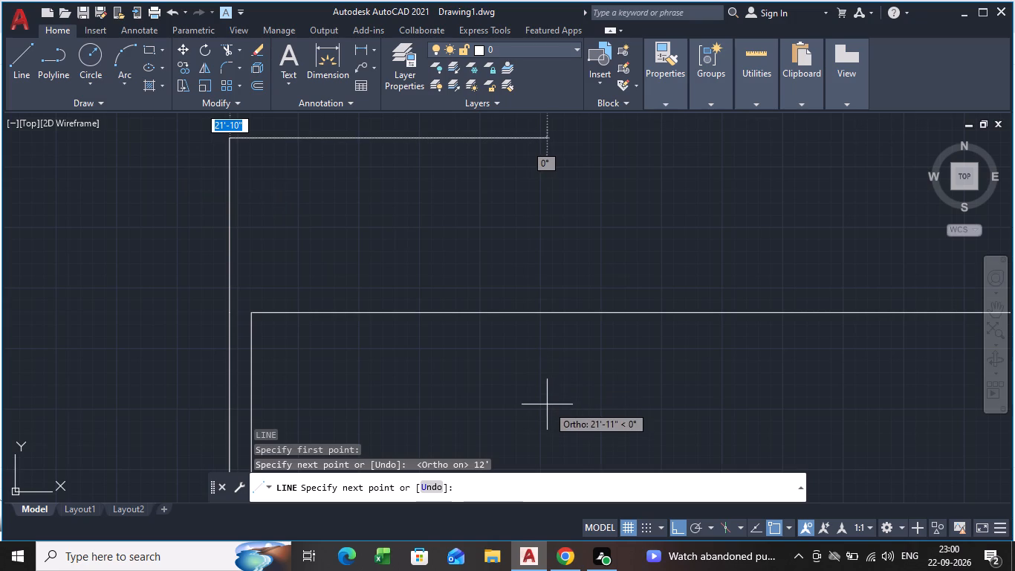
{"action": "key", "text": "ctrl+z"}
{"action": "key", "text": "1"}
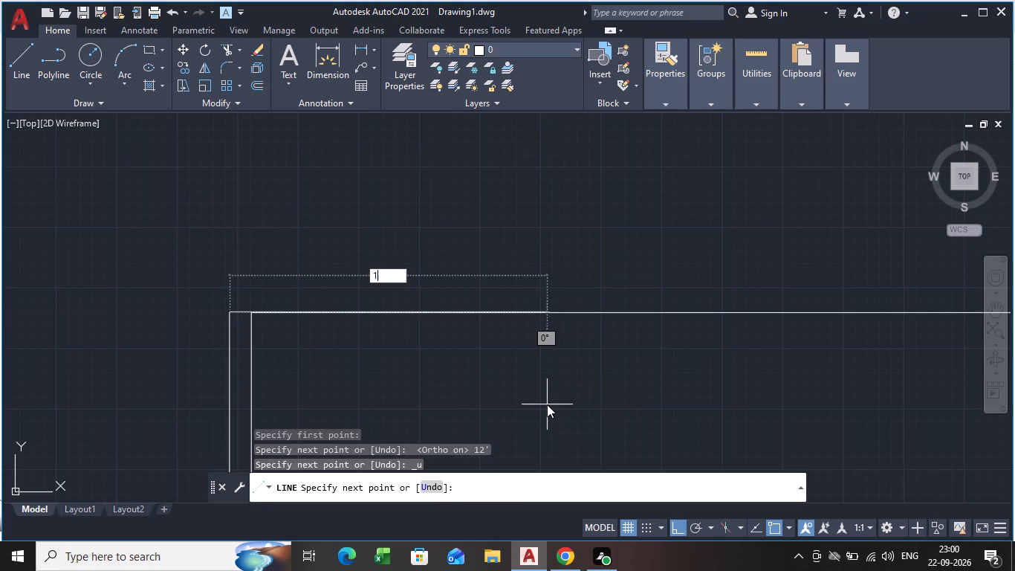
{"action": "type", "text": "8\""}
{"action": "key", "text": "Return"}
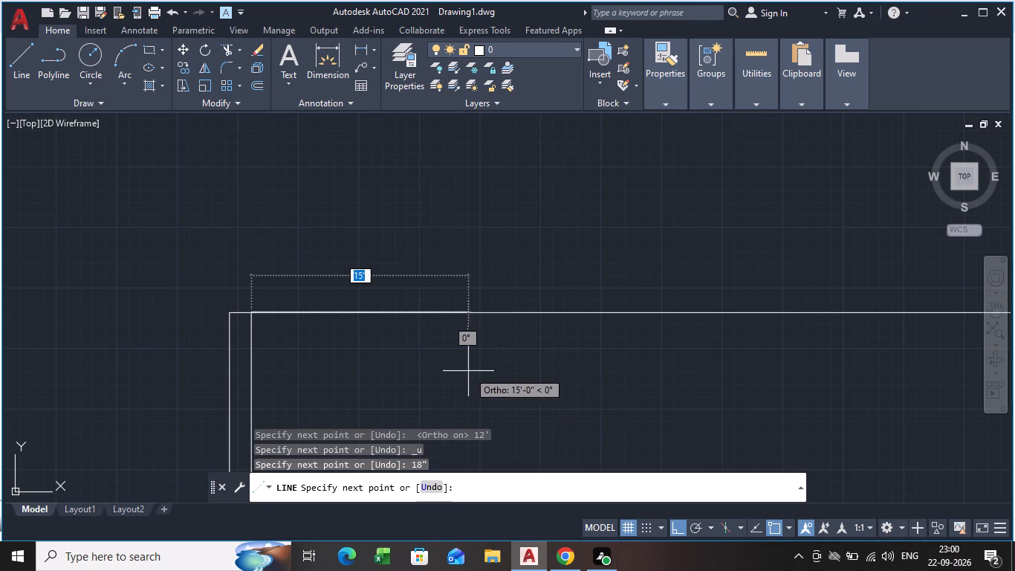
{"action": "key", "text": "ctrl+z"}
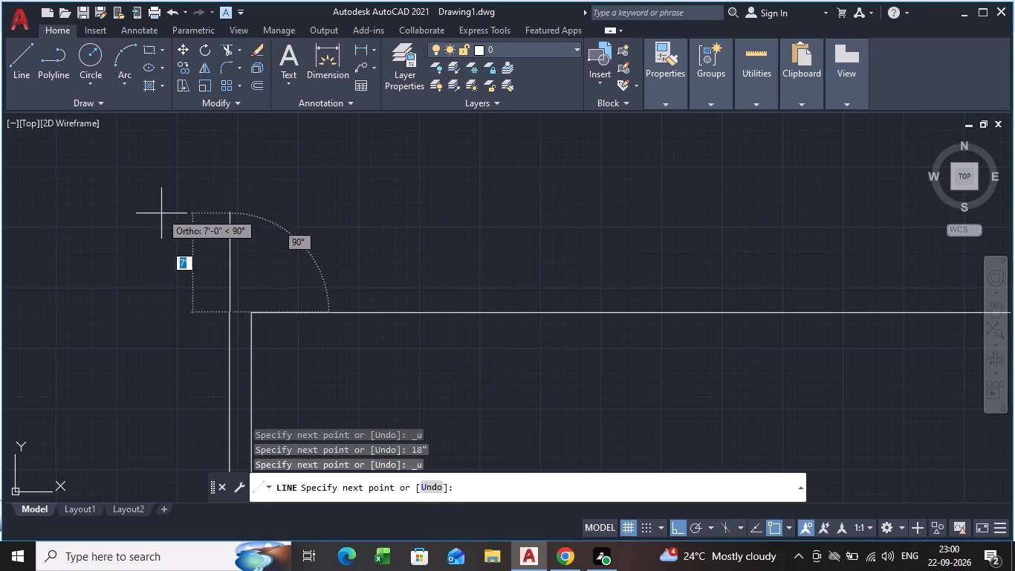
{"action": "key", "text": "1"}
{"action": "key", "text": "8"}
{"action": "key", "text": "shift+quotedbl"}
{"action": "key", "text": "Return"}
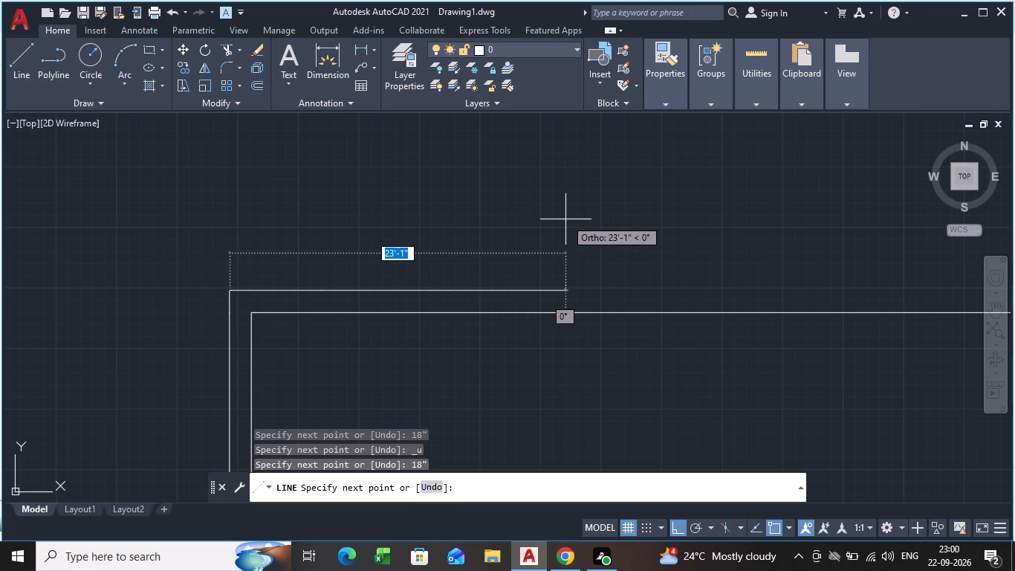
{"action": "key", "text": "Escape"}
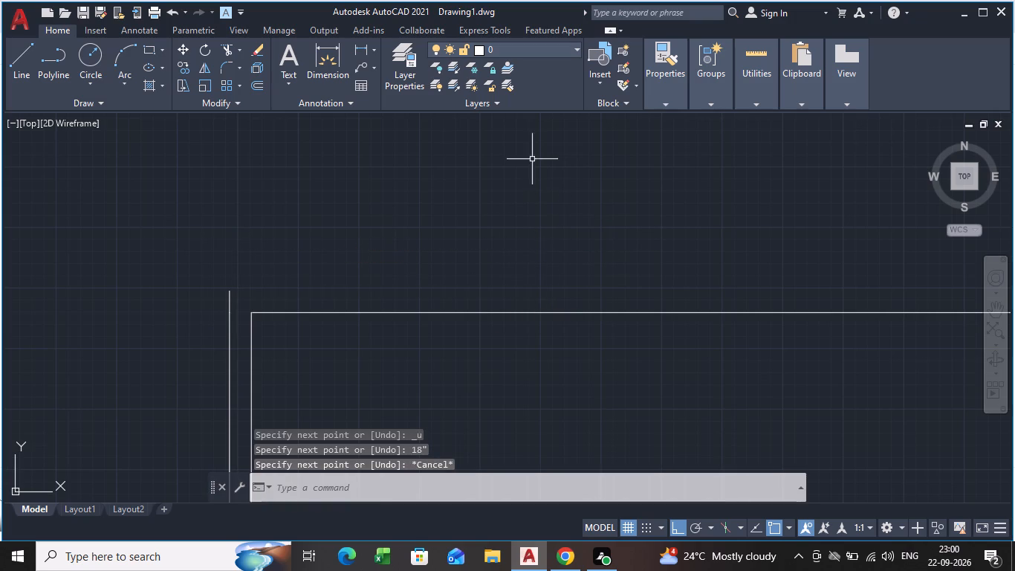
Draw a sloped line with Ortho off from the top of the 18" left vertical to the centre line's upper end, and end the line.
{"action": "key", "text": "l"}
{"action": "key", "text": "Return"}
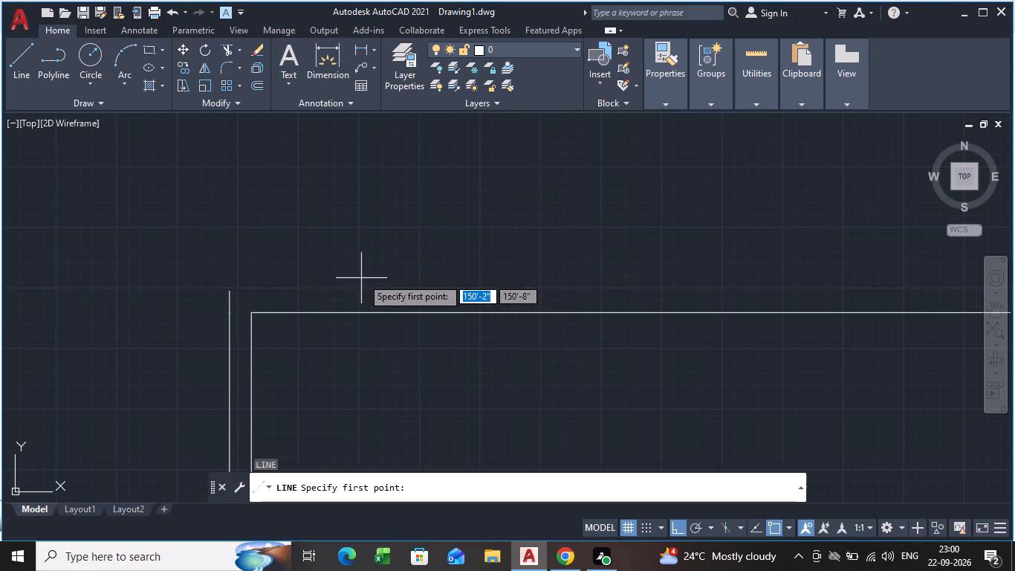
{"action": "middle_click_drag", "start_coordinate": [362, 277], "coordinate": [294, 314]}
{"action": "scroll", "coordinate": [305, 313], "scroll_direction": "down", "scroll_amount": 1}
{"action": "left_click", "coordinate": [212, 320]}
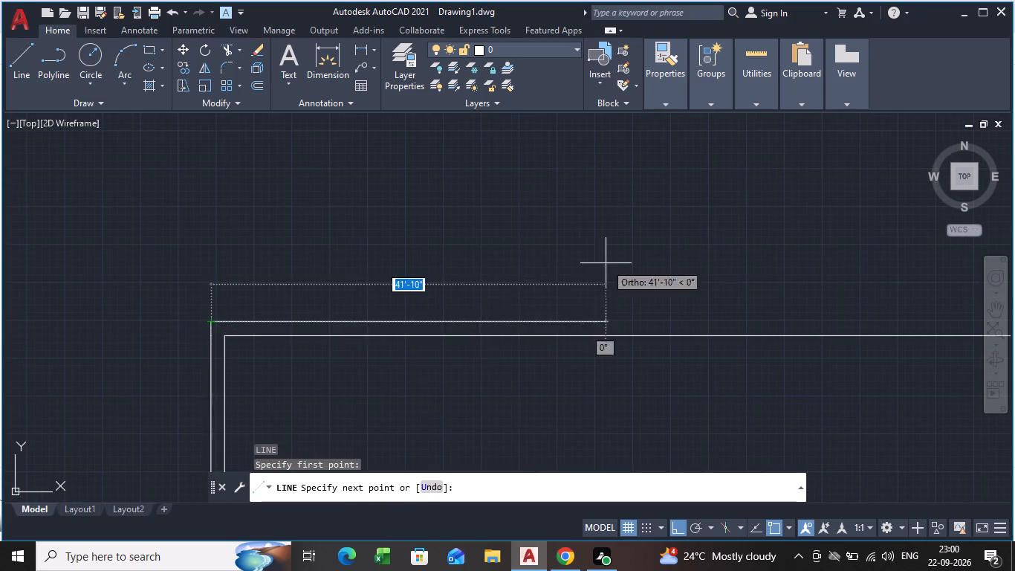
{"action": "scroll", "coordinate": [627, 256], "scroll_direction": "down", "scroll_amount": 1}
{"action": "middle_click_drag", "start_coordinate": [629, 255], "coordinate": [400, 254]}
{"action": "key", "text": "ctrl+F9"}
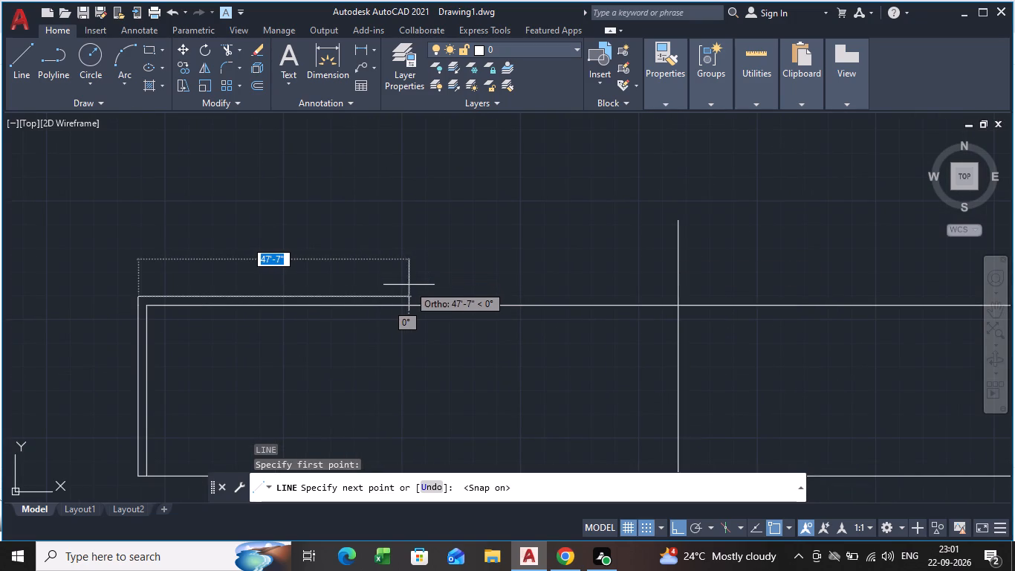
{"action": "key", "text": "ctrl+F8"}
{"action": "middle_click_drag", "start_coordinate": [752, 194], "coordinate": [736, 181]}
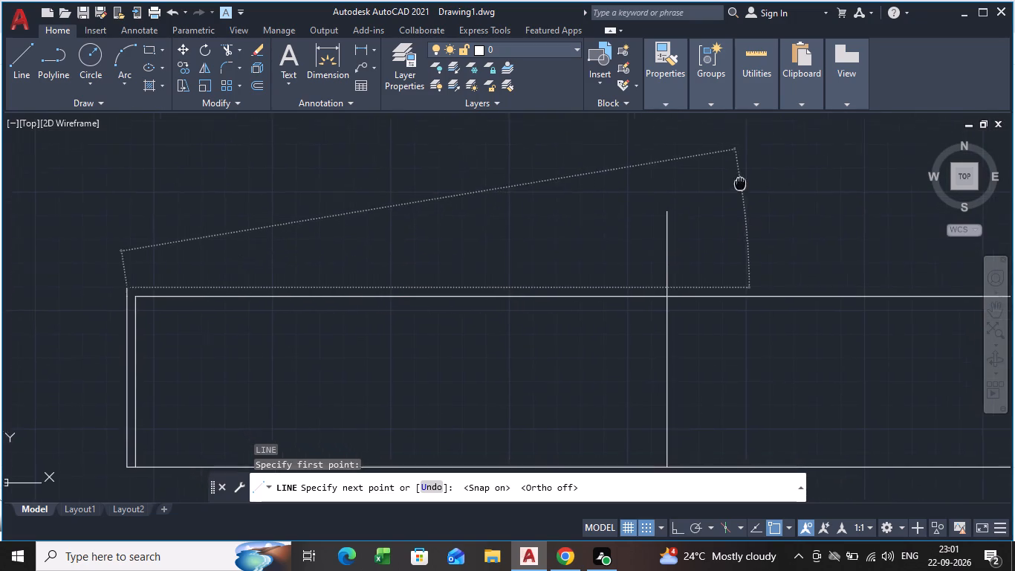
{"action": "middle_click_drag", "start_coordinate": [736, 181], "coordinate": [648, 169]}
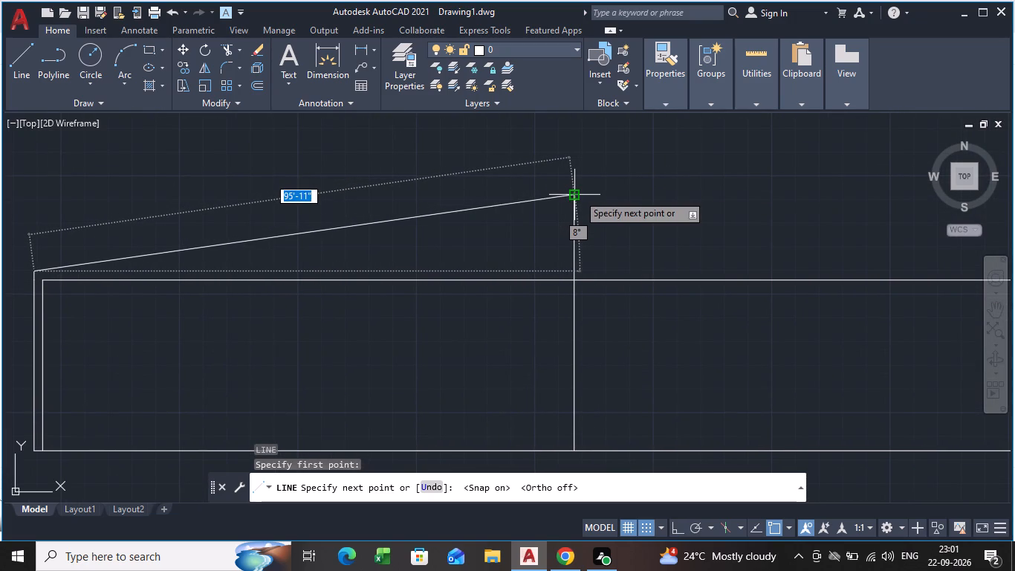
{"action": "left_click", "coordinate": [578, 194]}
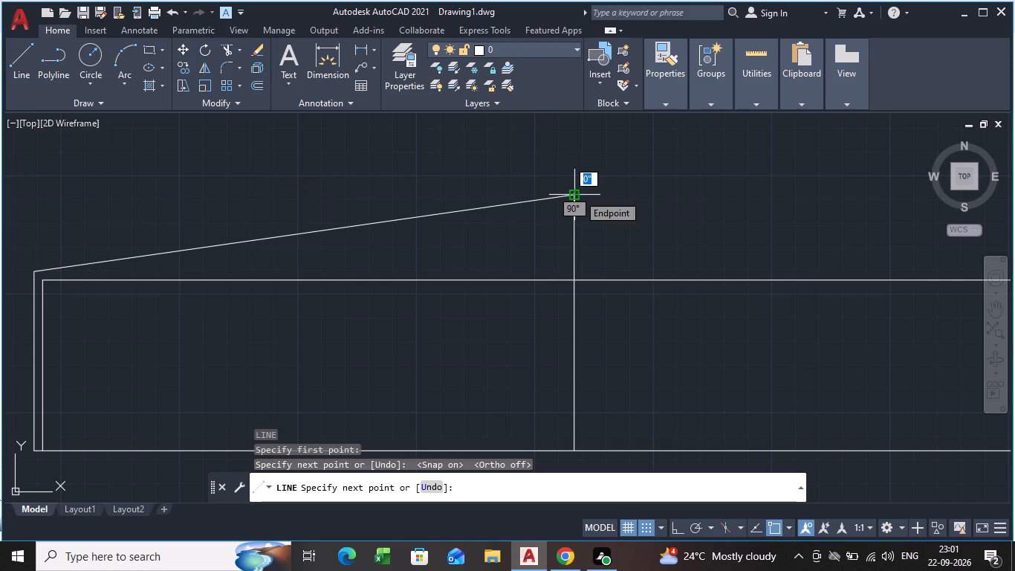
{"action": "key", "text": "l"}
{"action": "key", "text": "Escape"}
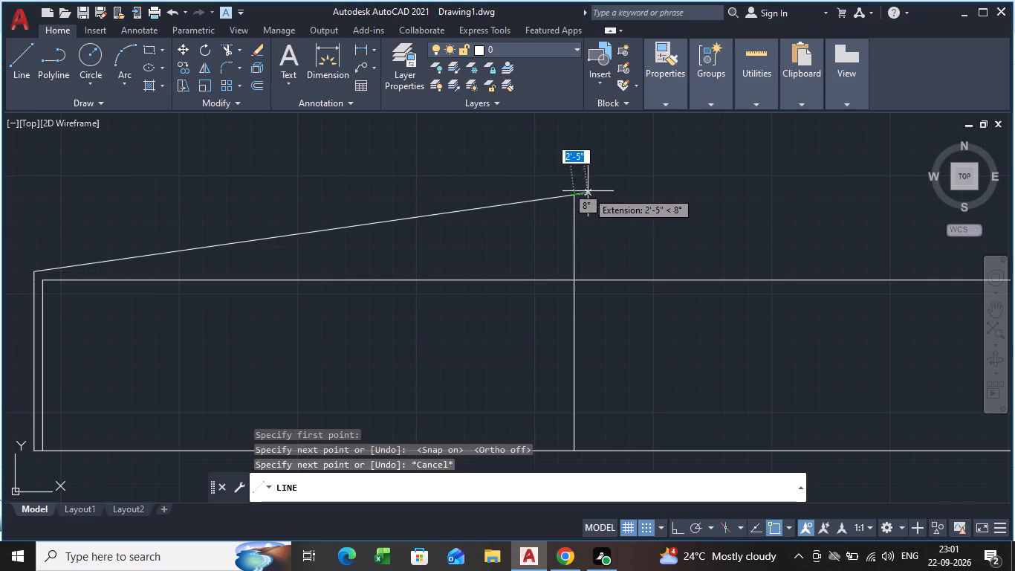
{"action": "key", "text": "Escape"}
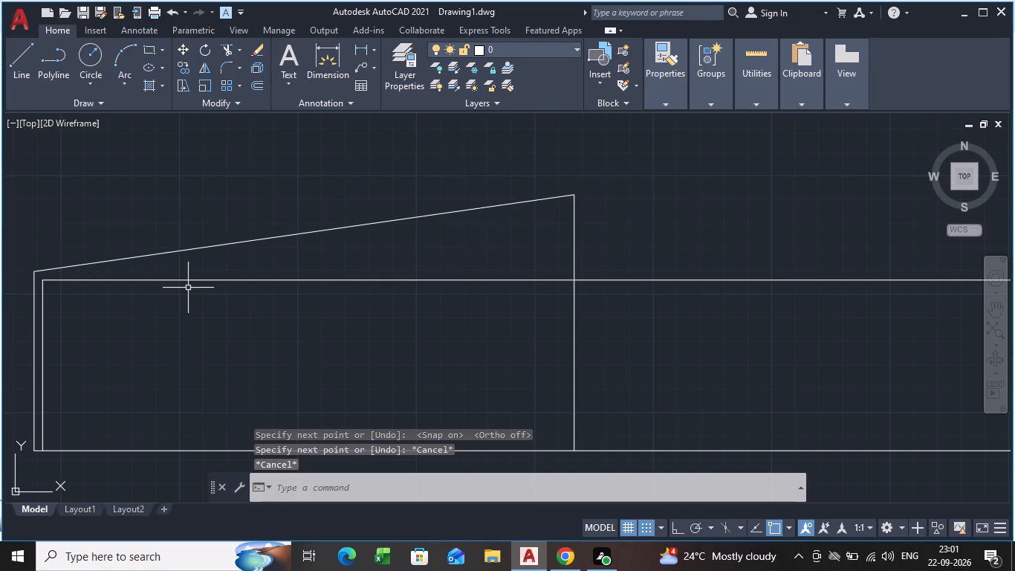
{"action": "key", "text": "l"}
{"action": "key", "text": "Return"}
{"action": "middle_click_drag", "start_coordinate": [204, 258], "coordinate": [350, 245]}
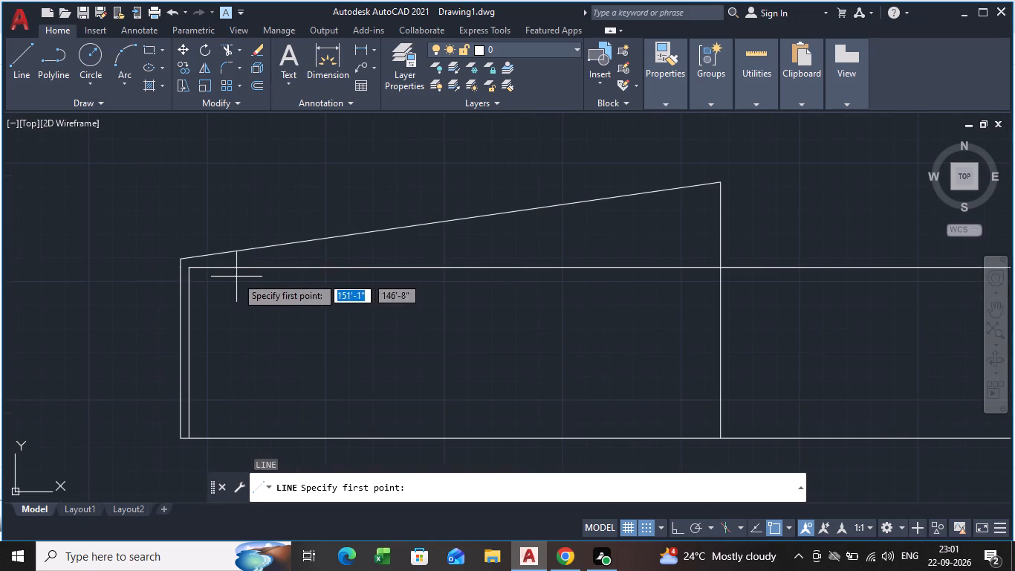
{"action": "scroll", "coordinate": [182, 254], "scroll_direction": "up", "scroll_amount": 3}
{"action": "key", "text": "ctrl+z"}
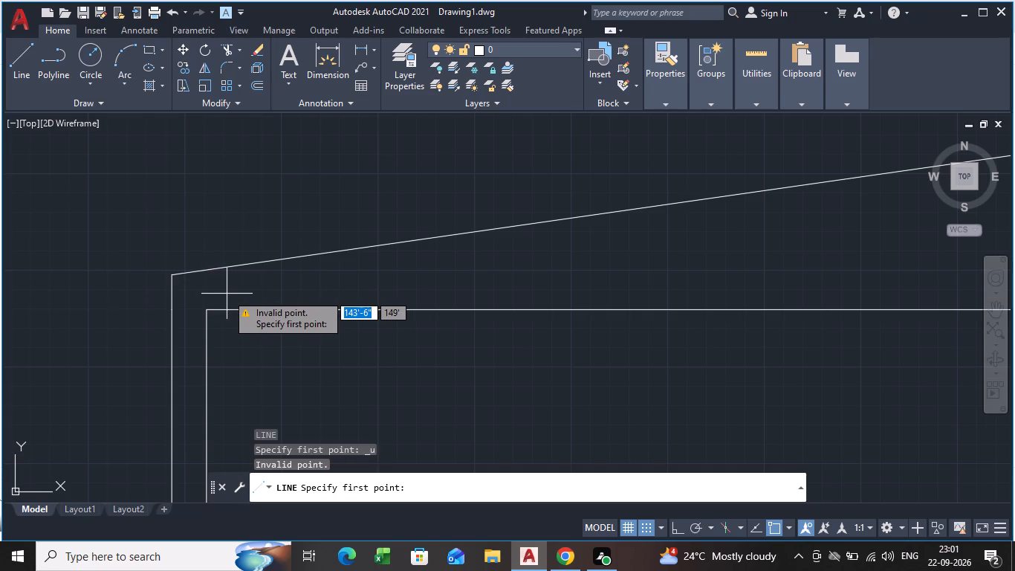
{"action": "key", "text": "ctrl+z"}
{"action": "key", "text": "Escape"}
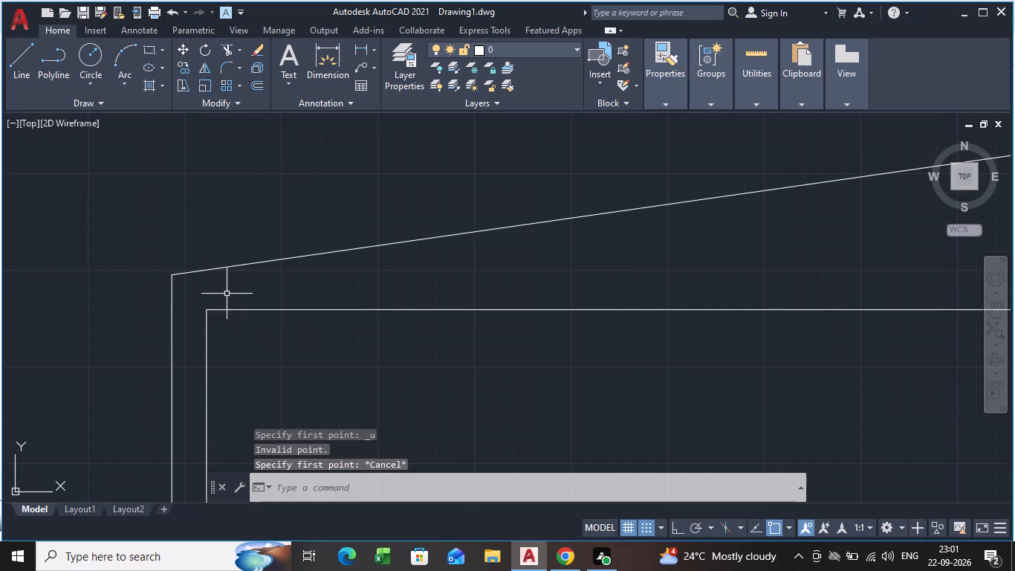
Undo the sloped line to the centre line and the 18" vertical line above the left outer edge.
{"action": "key", "text": "ctrl+z"}
{"action": "key", "text": "ctrl+z"}
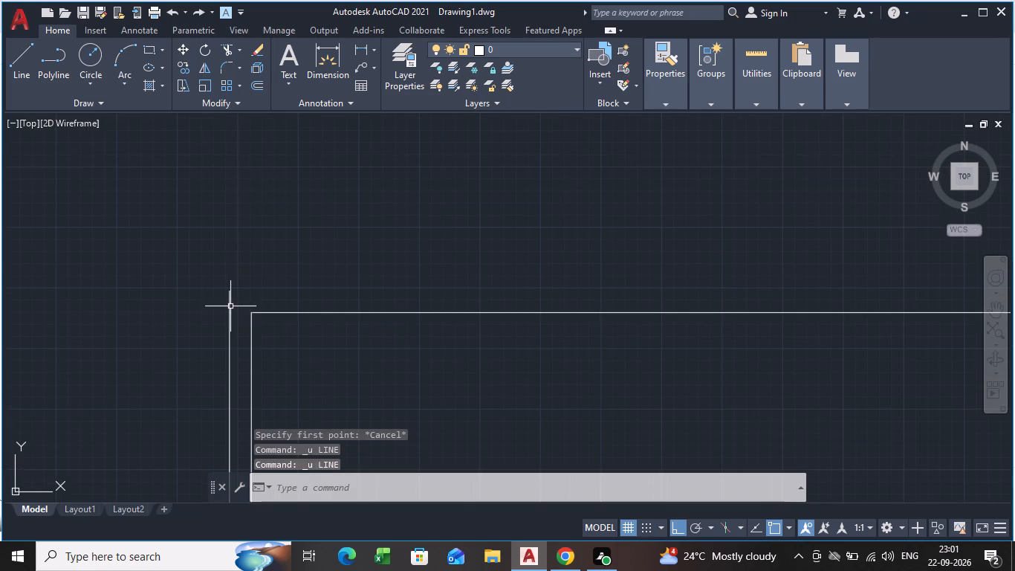
{"action": "key", "text": "ctrl+z"}
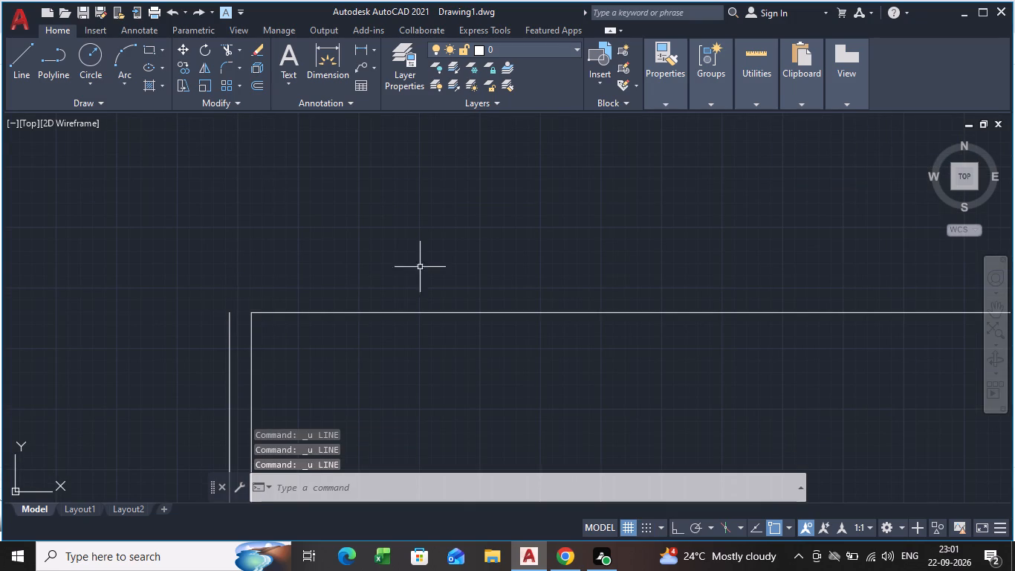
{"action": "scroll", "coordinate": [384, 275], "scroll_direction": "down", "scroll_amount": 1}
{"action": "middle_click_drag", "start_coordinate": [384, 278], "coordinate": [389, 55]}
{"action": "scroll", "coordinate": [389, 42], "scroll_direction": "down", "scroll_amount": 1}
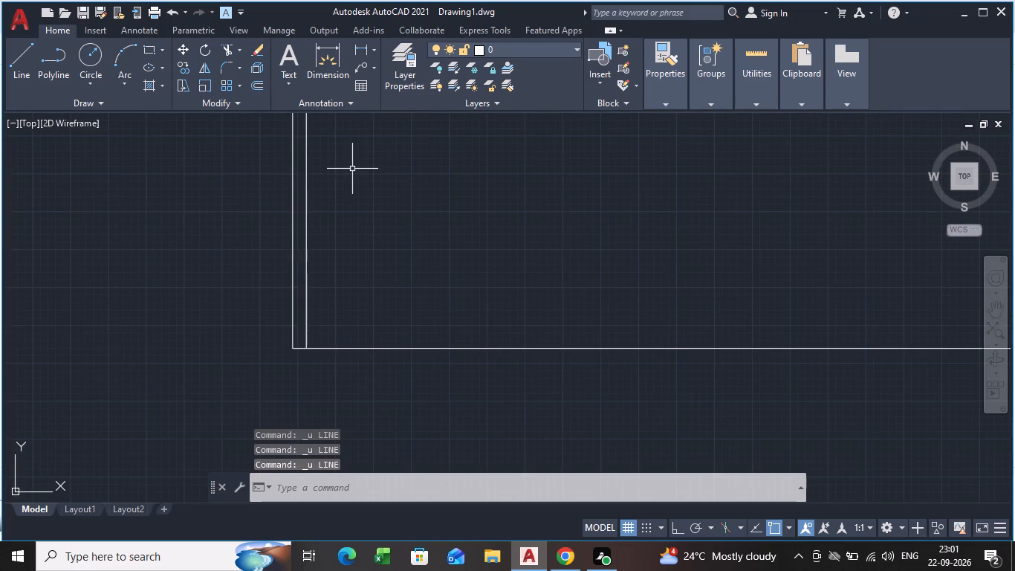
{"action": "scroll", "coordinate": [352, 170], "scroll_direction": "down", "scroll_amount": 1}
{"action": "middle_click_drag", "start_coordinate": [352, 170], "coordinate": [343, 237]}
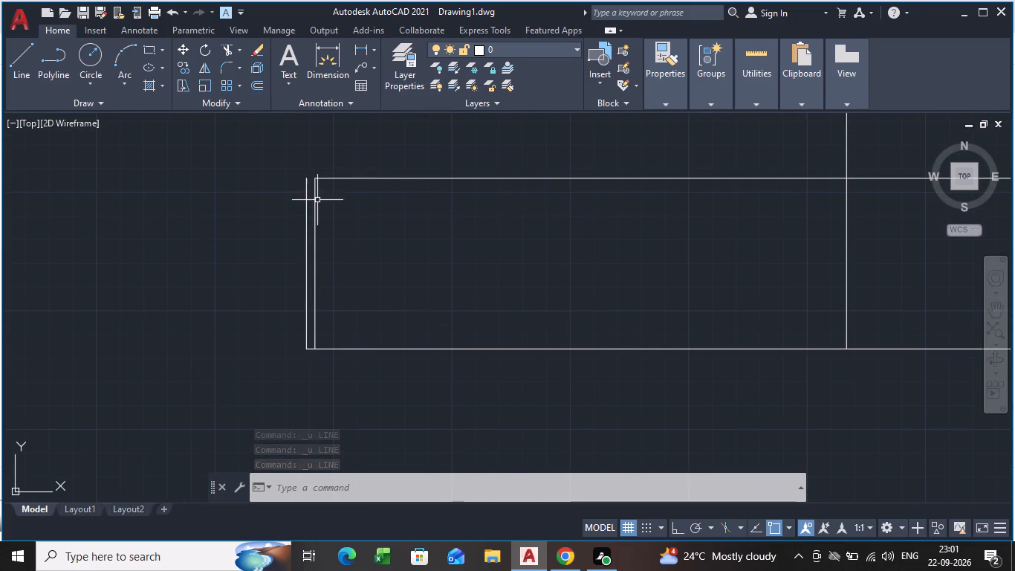
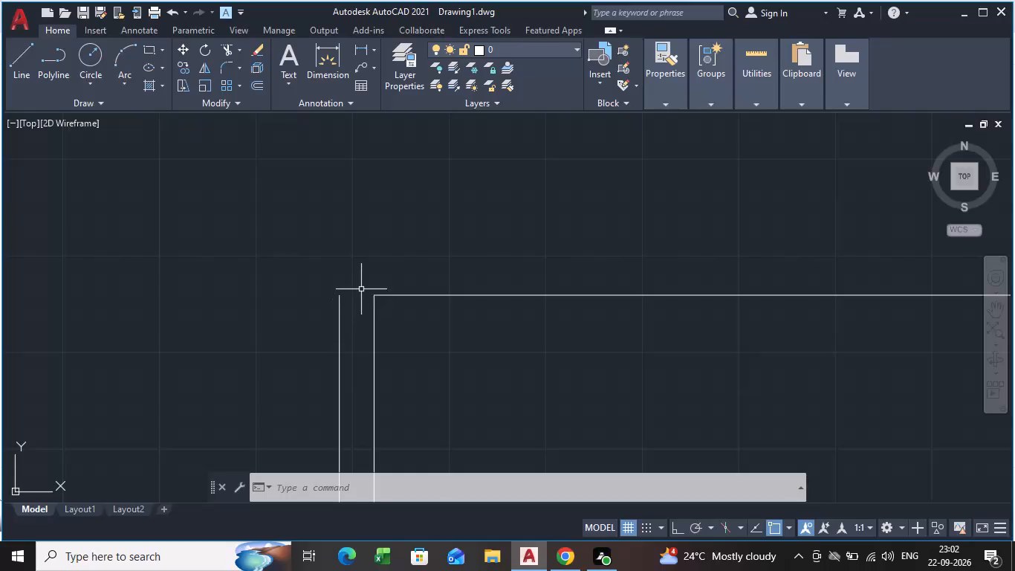
Draw a sloped line from the top of the left inner edge to the centre line's upper end, and end the line.
{"action": "scroll", "coordinate": [361, 289], "scroll_direction": "down", "scroll_amount": 1}
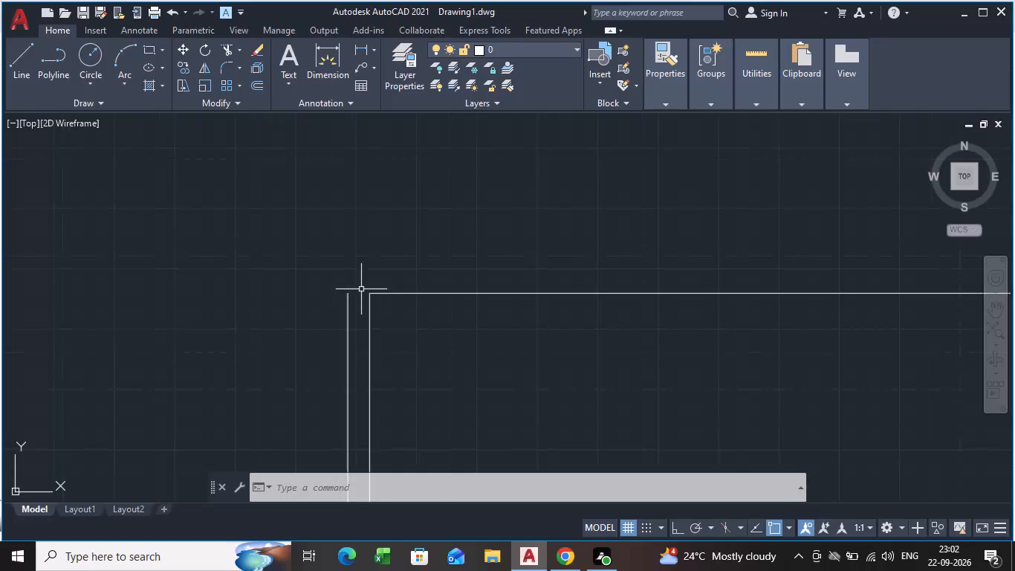
{"action": "middle_click_drag", "start_coordinate": [361, 289], "coordinate": [298, 299]}
{"action": "key", "text": "l"}
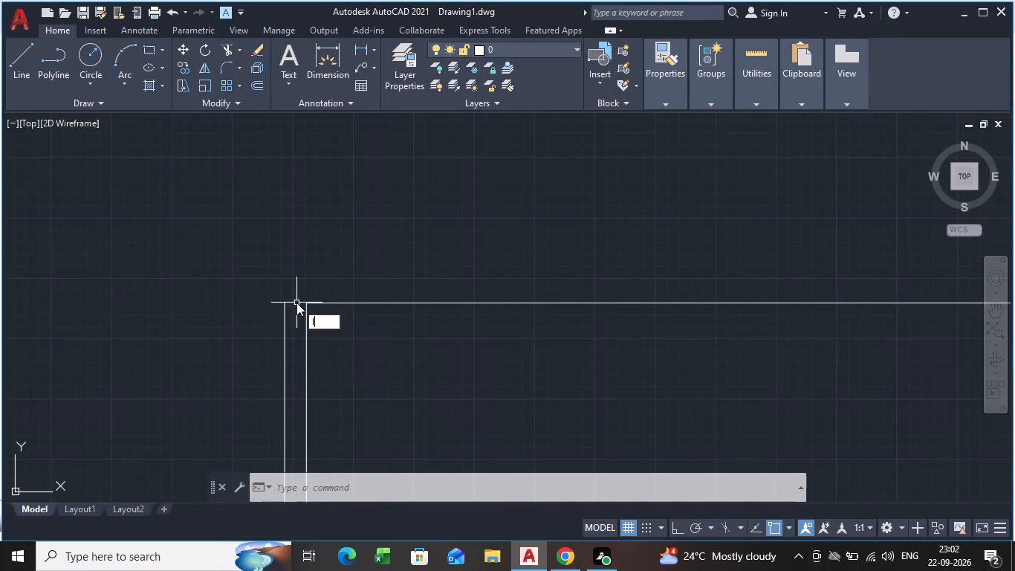
{"action": "key", "text": "Return"}
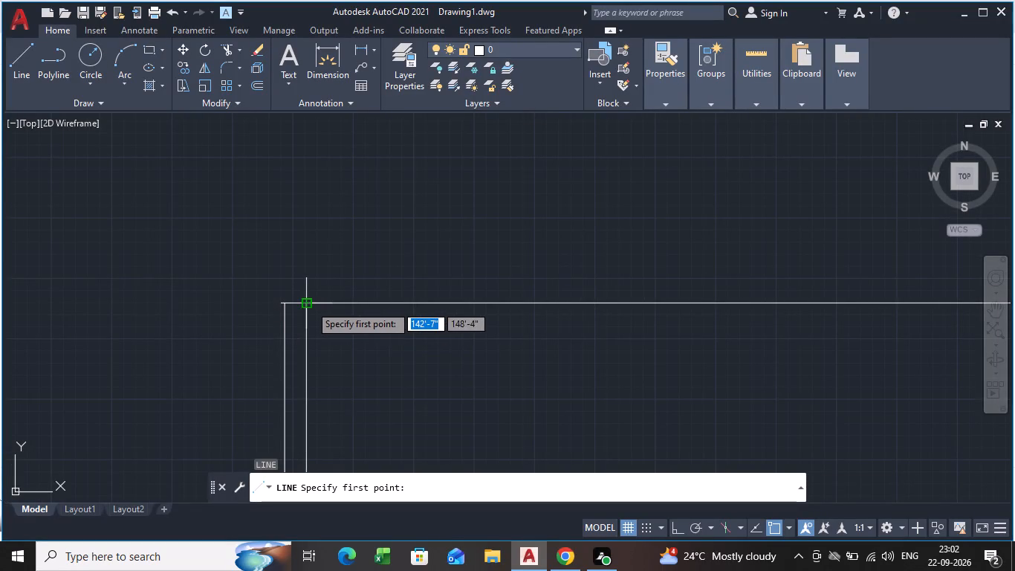
{"action": "left_click", "coordinate": [310, 305]}
{"action": "scroll", "coordinate": [656, 230], "scroll_direction": "down", "scroll_amount": 1}
{"action": "middle_click_drag", "start_coordinate": [659, 230], "coordinate": [299, 269]}
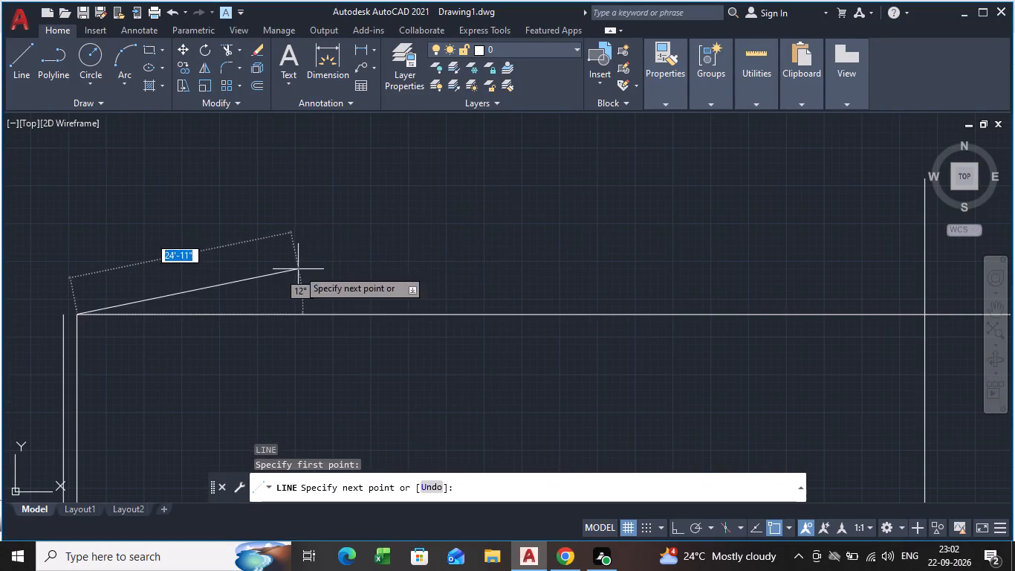
{"action": "scroll", "coordinate": [895, 222], "scroll_direction": "down", "scroll_amount": 1}
{"action": "middle_click_drag", "start_coordinate": [896, 223], "coordinate": [715, 325]}
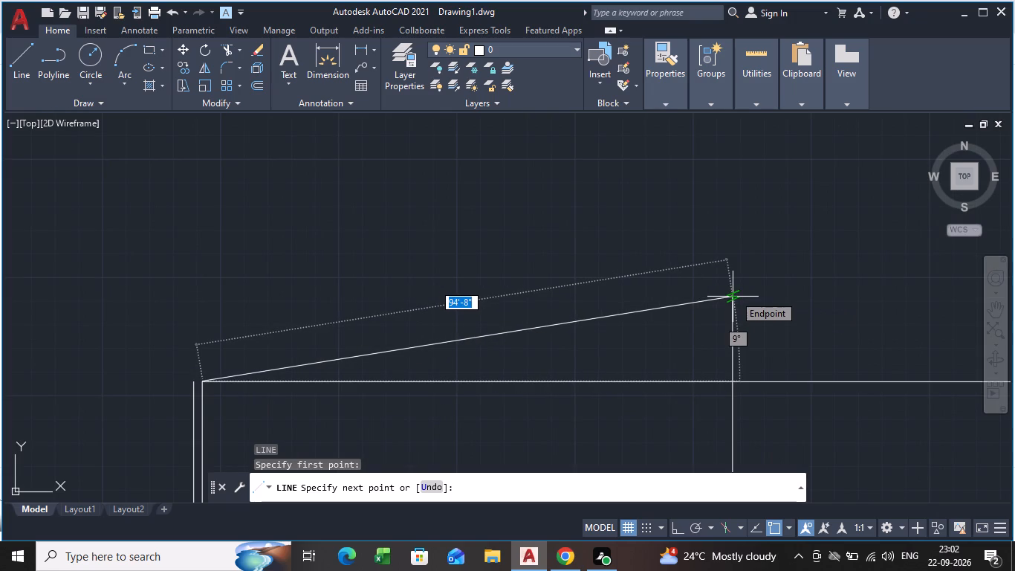
{"action": "left_click", "coordinate": [734, 294]}
{"action": "key", "text": "Escape"}
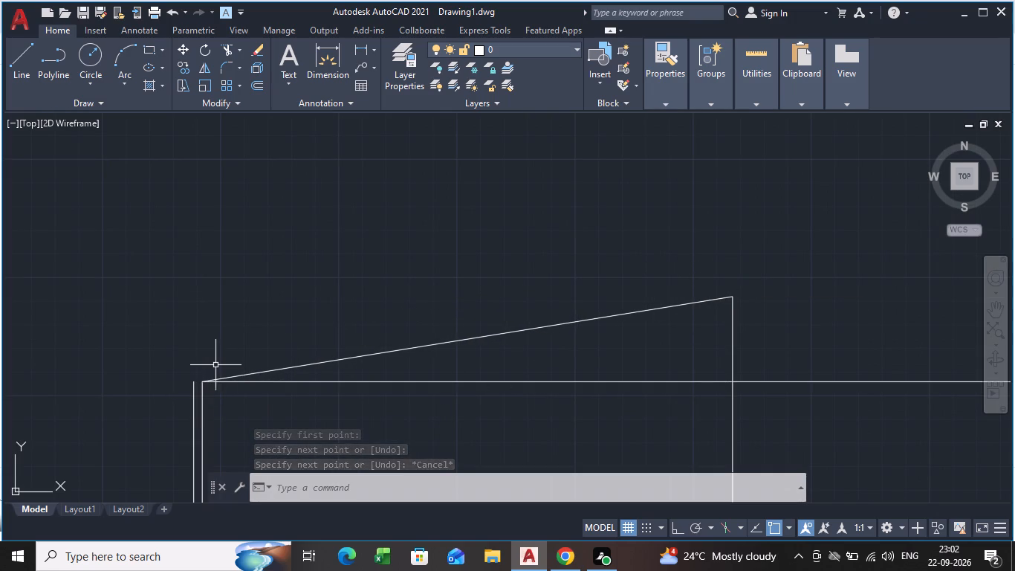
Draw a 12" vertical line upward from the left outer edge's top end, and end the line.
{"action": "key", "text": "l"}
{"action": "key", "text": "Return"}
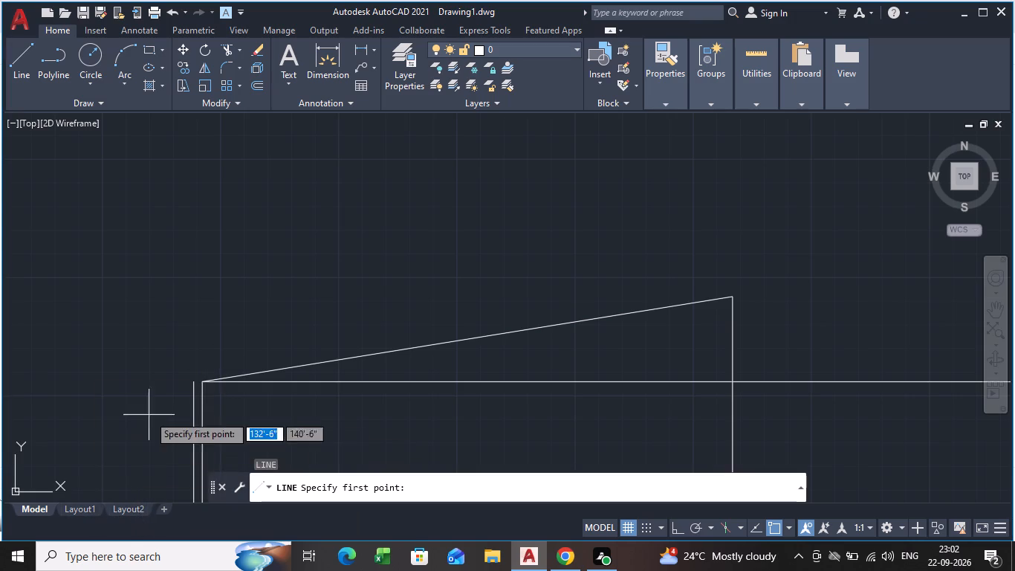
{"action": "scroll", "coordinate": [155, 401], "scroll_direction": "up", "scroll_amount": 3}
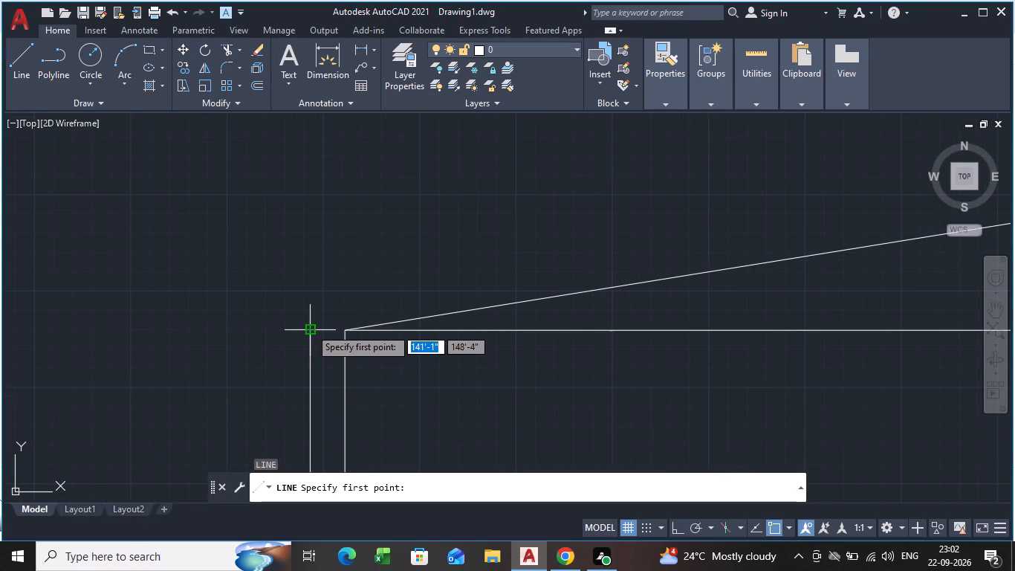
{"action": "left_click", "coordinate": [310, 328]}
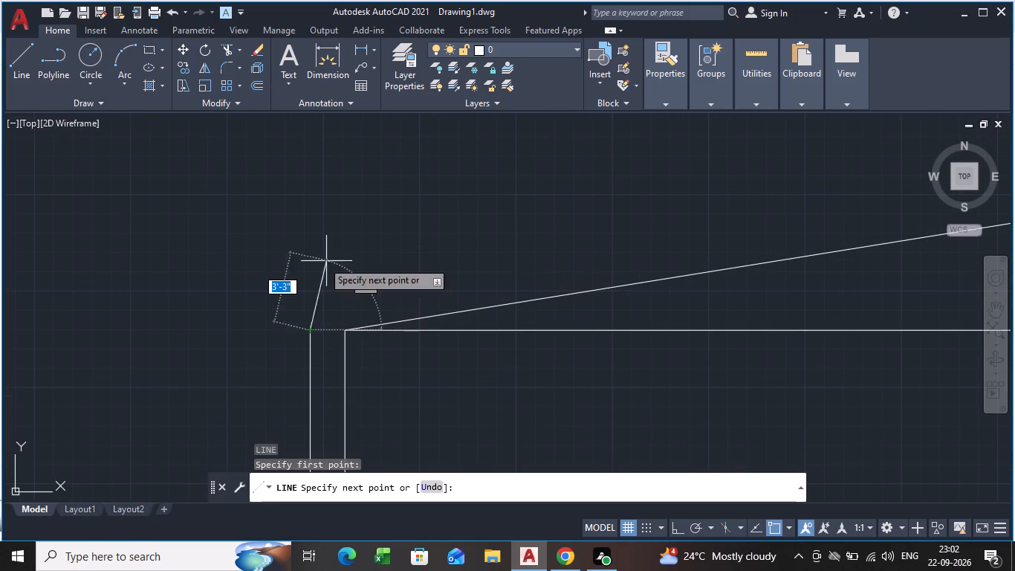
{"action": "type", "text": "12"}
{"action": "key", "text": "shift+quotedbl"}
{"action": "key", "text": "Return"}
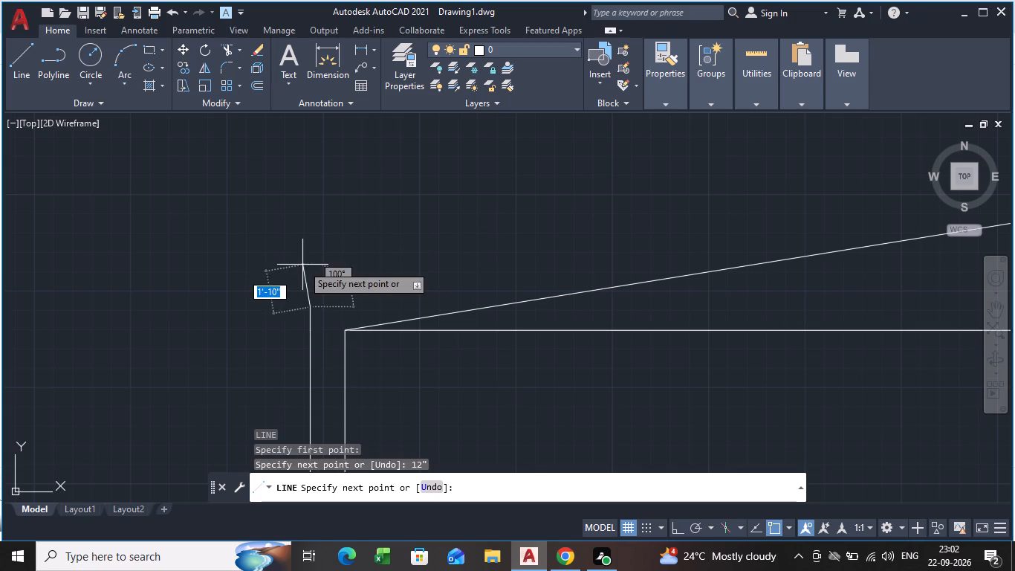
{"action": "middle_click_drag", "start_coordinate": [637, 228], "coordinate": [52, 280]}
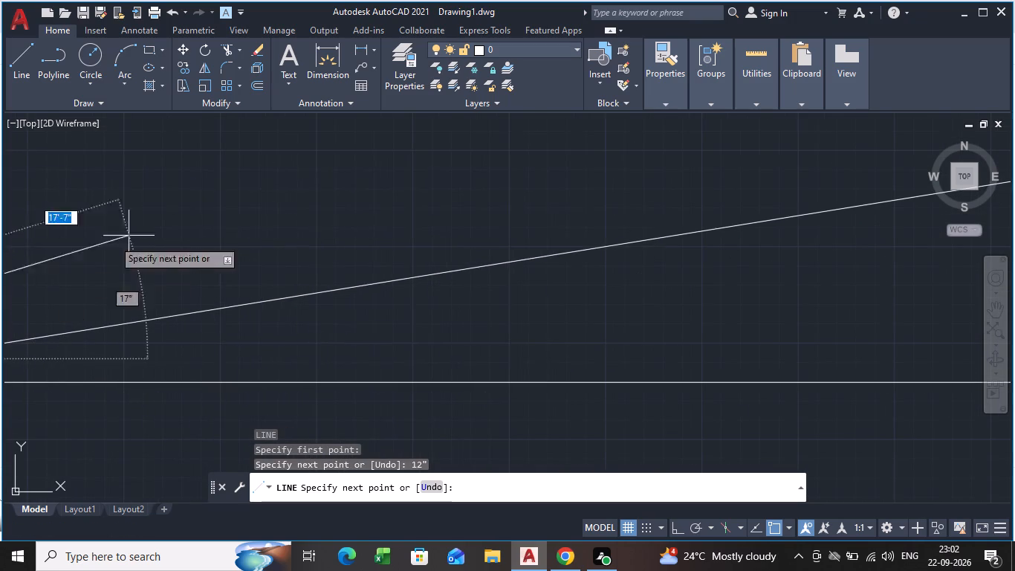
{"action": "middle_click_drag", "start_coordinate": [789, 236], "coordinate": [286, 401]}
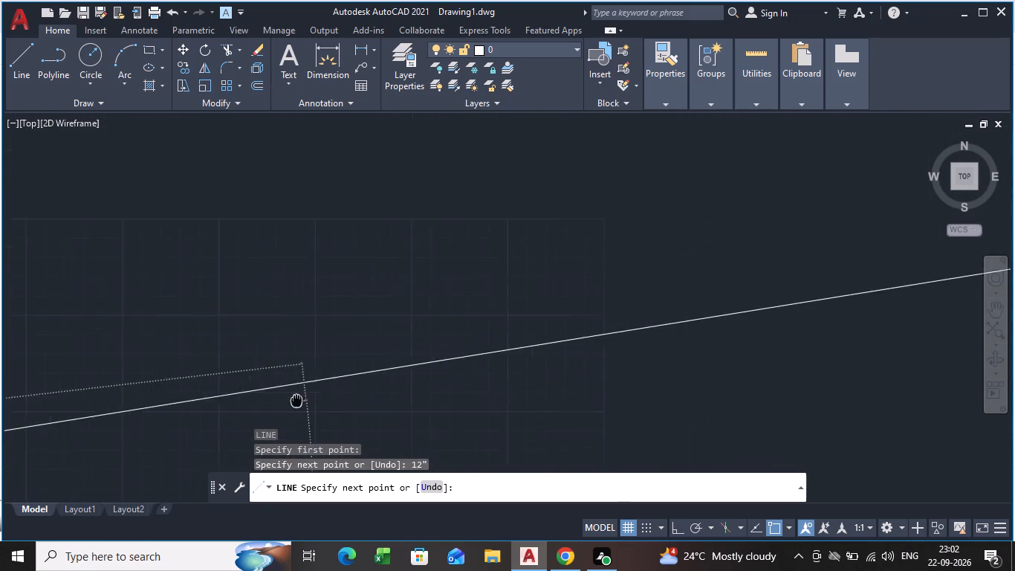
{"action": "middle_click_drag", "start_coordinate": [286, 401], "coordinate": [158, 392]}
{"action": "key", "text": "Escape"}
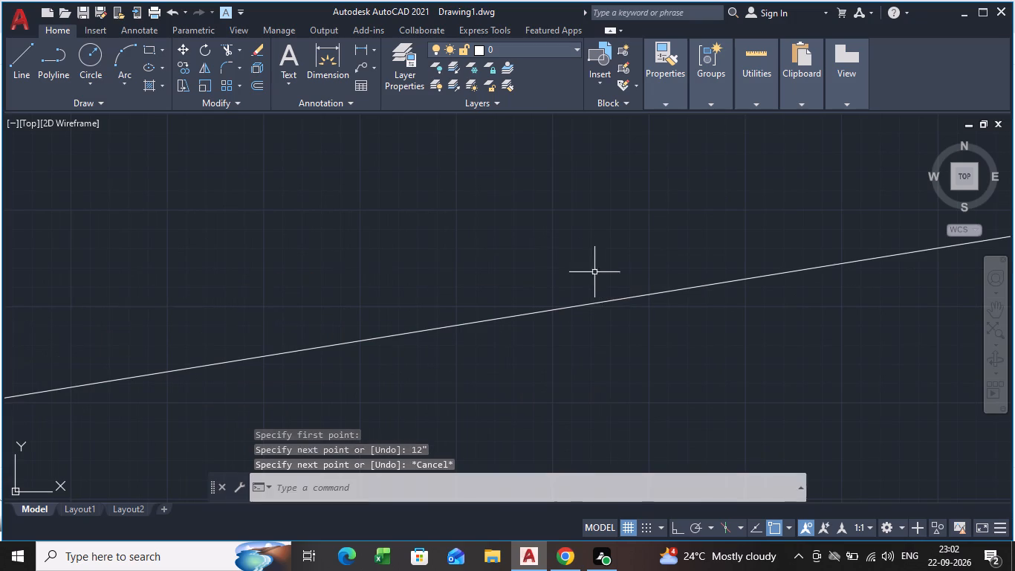
Draw a 12" vertical line upward from the centre line's upper end with Ortho on, and end the line.
{"action": "scroll", "coordinate": [597, 284], "scroll_direction": "down", "scroll_amount": 2}
{"action": "middle_click_drag", "start_coordinate": [739, 302], "coordinate": [568, 378]}
{"action": "scroll", "coordinate": [721, 328], "scroll_direction": "down", "scroll_amount": 1}
{"action": "scroll", "coordinate": [721, 327], "scroll_direction": "up", "scroll_amount": 2}
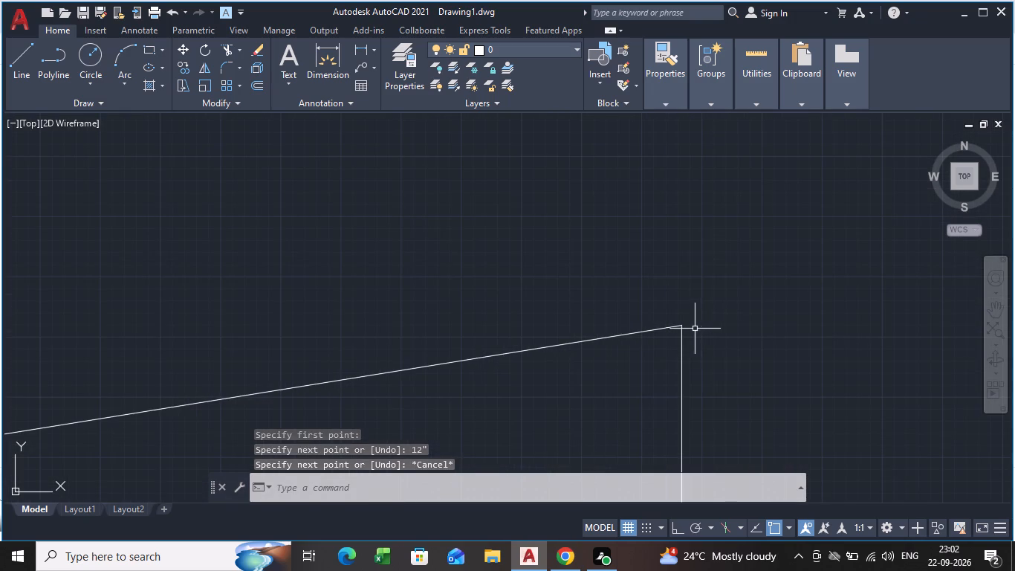
{"action": "key", "text": "l"}
{"action": "key", "text": "Return"}
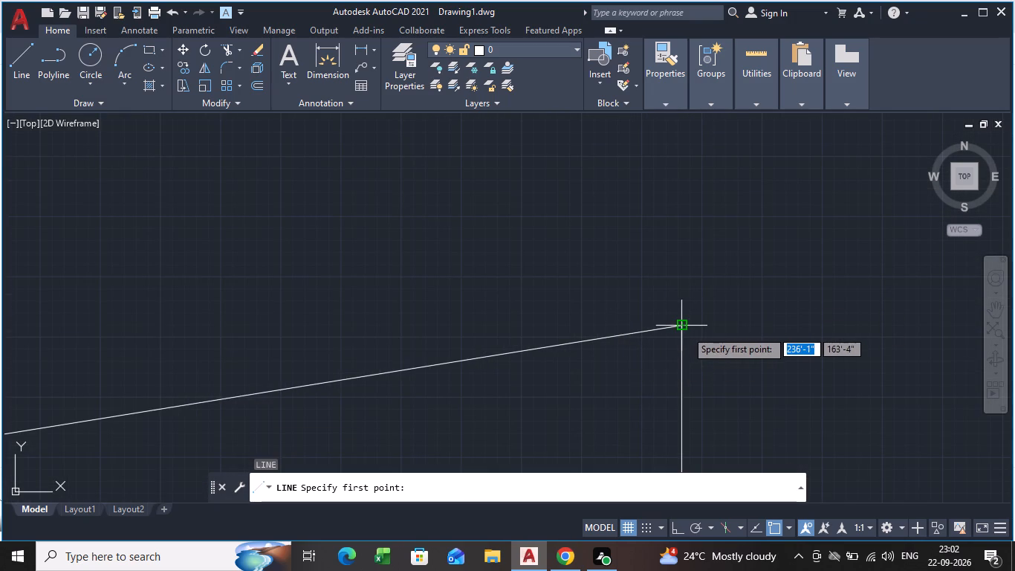
{"action": "left_click", "coordinate": [686, 330]}
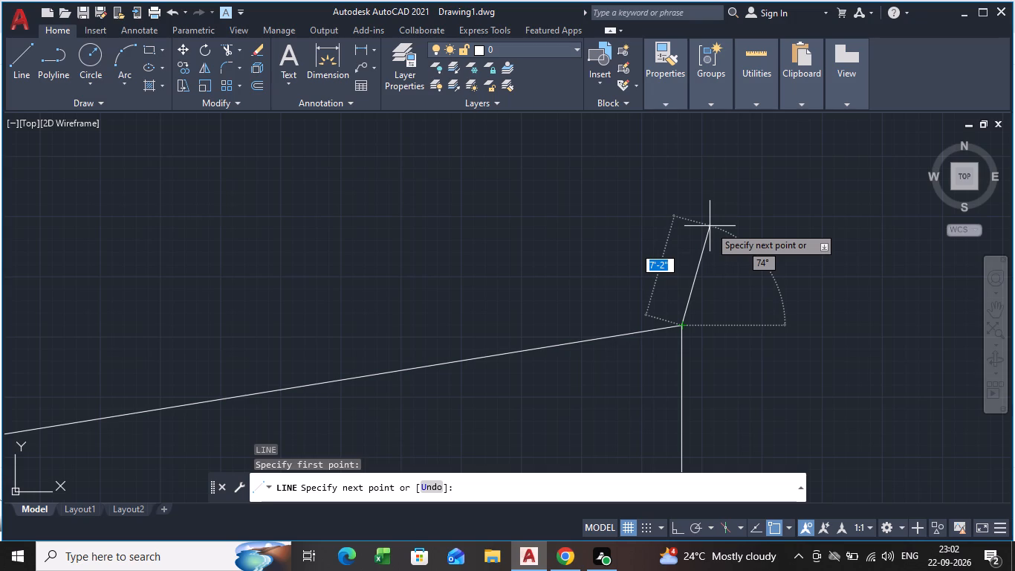
{"action": "key", "text": "ctrl+F8"}
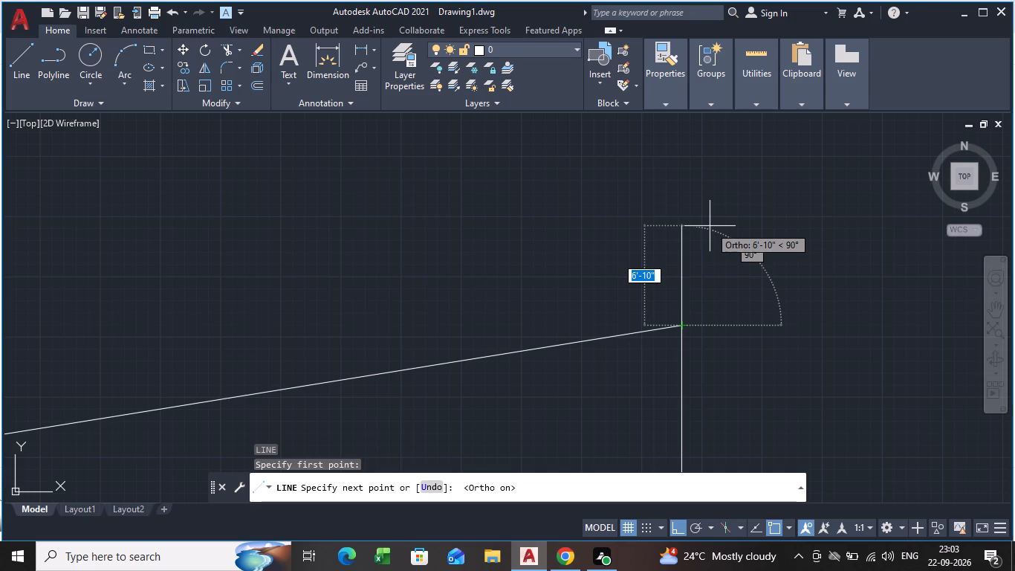
{"action": "type", "text": "12"}
{"action": "key", "text": "shift+quotedbl"}
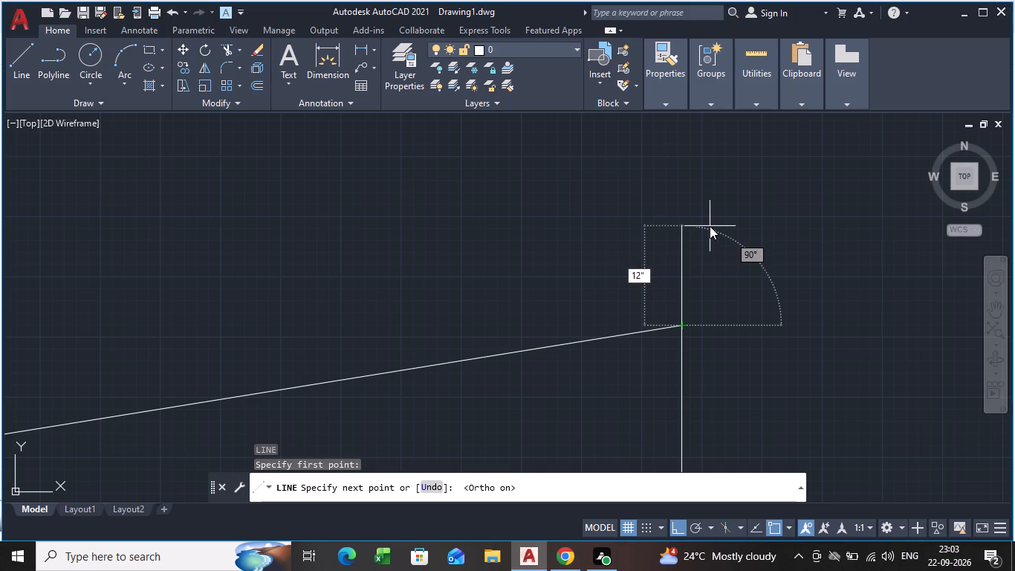
{"action": "key", "text": "Return"}
{"action": "scroll", "coordinate": [248, 346], "scroll_direction": "down", "scroll_amount": 1}
{"action": "middle_click_drag", "start_coordinate": [255, 343], "coordinate": [771, 220]}
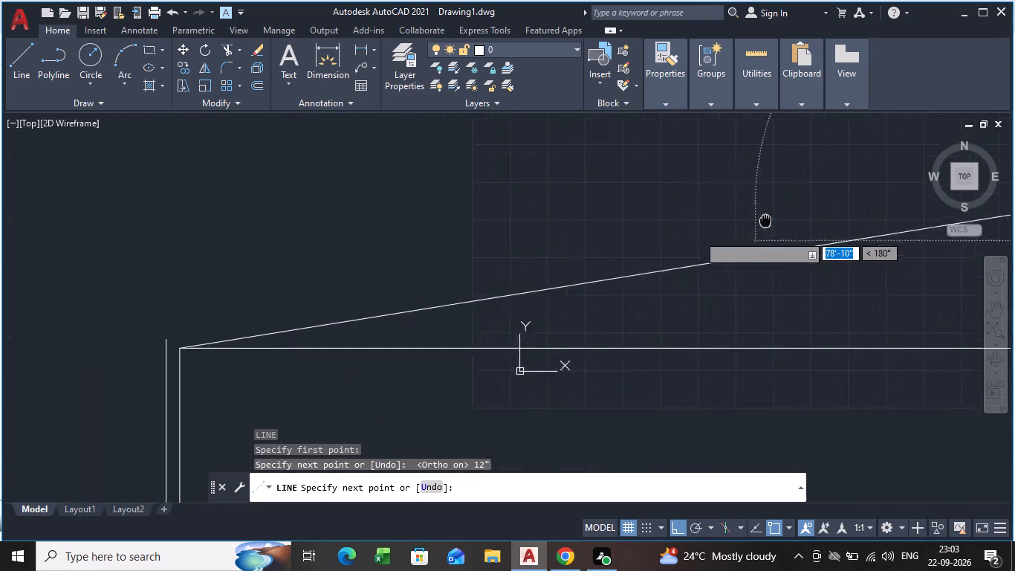
{"action": "middle_click_drag", "start_coordinate": [771, 220], "coordinate": [1014, 201]}
{"action": "key", "text": "Escape"}
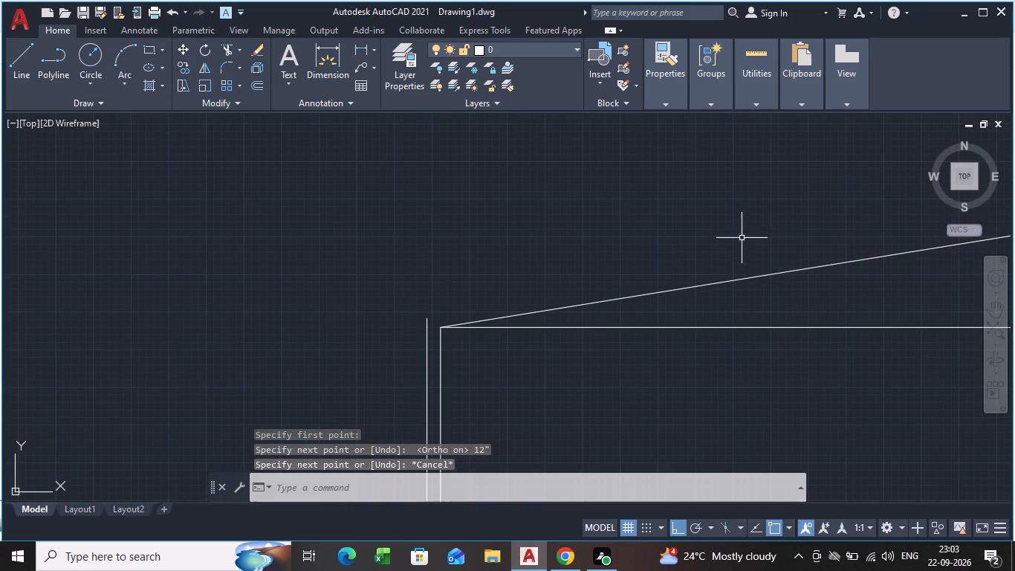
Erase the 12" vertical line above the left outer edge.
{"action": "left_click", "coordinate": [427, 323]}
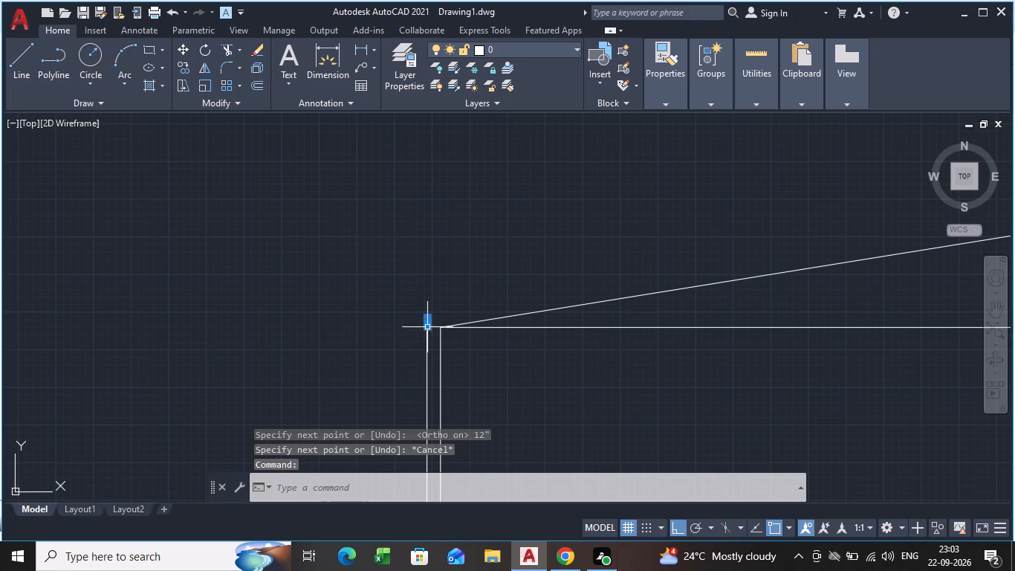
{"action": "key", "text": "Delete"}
Draw an 18" vertical line upward from the left outer edge's top end with Ortho on.
{"action": "key", "text": "l"}
{"action": "key", "text": "Return"}
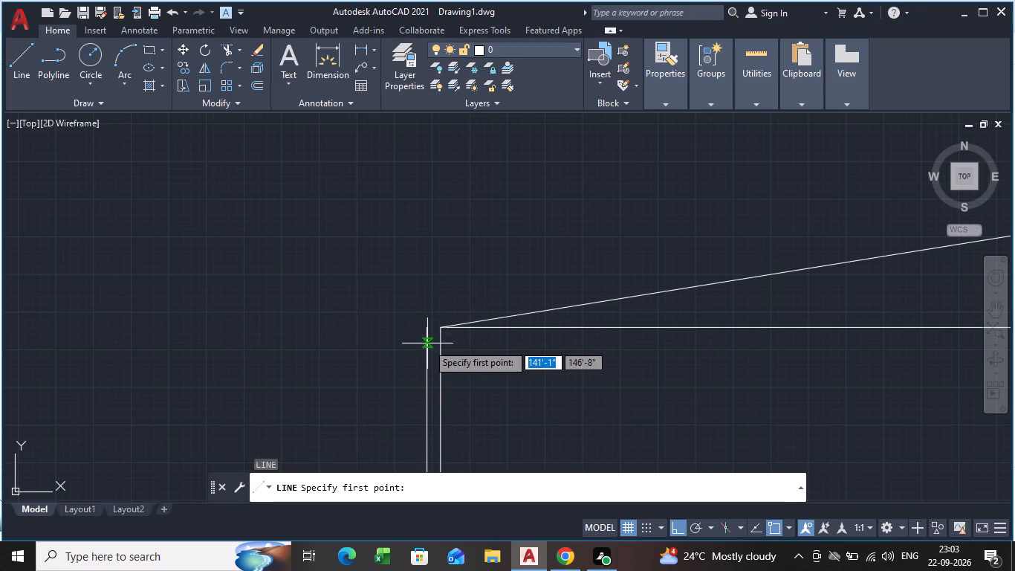
{"action": "scroll", "coordinate": [427, 306], "scroll_direction": "up", "scroll_amount": 2}
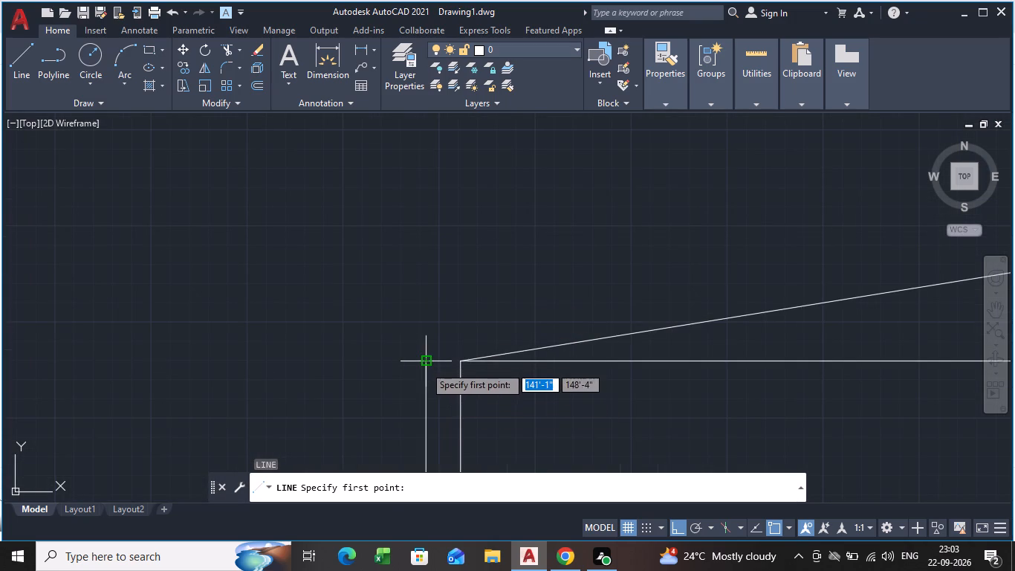
{"action": "left_click", "coordinate": [424, 366]}
{"action": "key", "text": "1"}
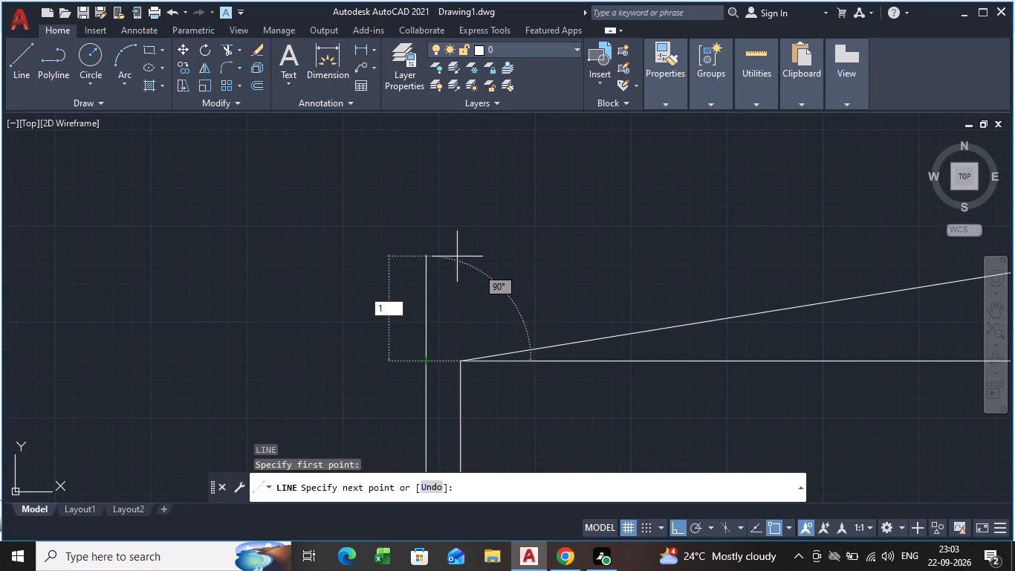
{"action": "key", "text": "8"}
{"action": "key", "text": "shift+quotedbl"}
{"action": "key", "text": "Return"}
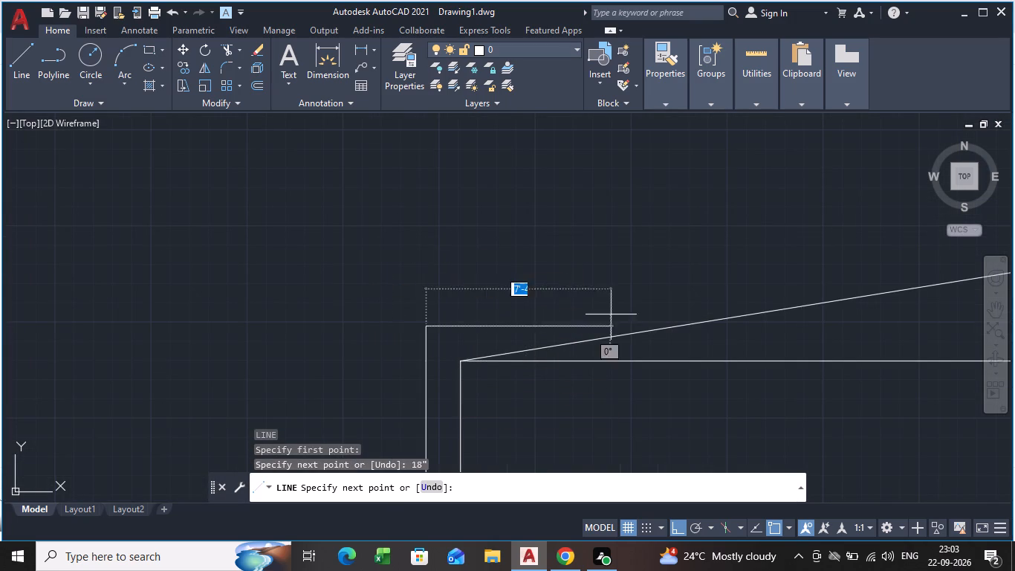
Continue with a sloped line, Ortho off, to the top of the 12" vertical above the centre line, and end the line.
{"action": "middle_click_drag", "start_coordinate": [695, 306], "coordinate": [444, 335]}
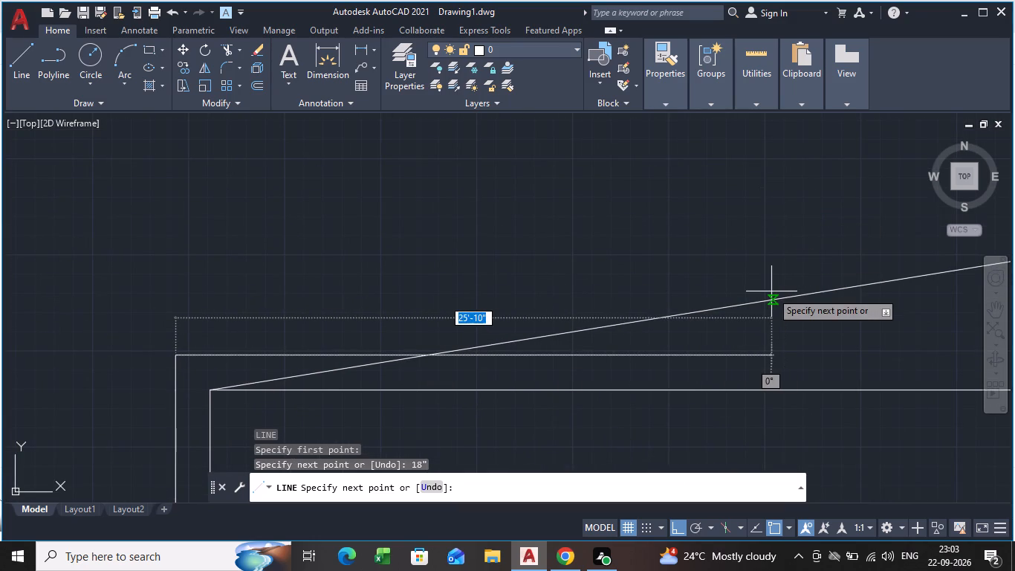
{"action": "key", "text": "ctrl+F8"}
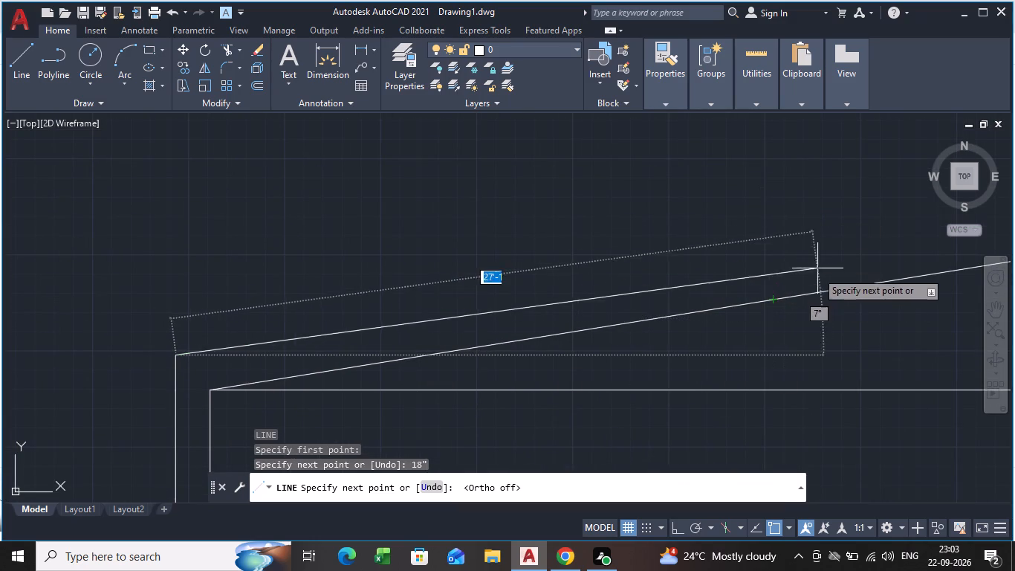
{"action": "middle_click_drag", "start_coordinate": [809, 239], "coordinate": [479, 284]}
{"action": "scroll", "coordinate": [745, 270], "scroll_direction": "down", "scroll_amount": 3}
{"action": "middle_click_drag", "start_coordinate": [745, 269], "coordinate": [309, 352]}
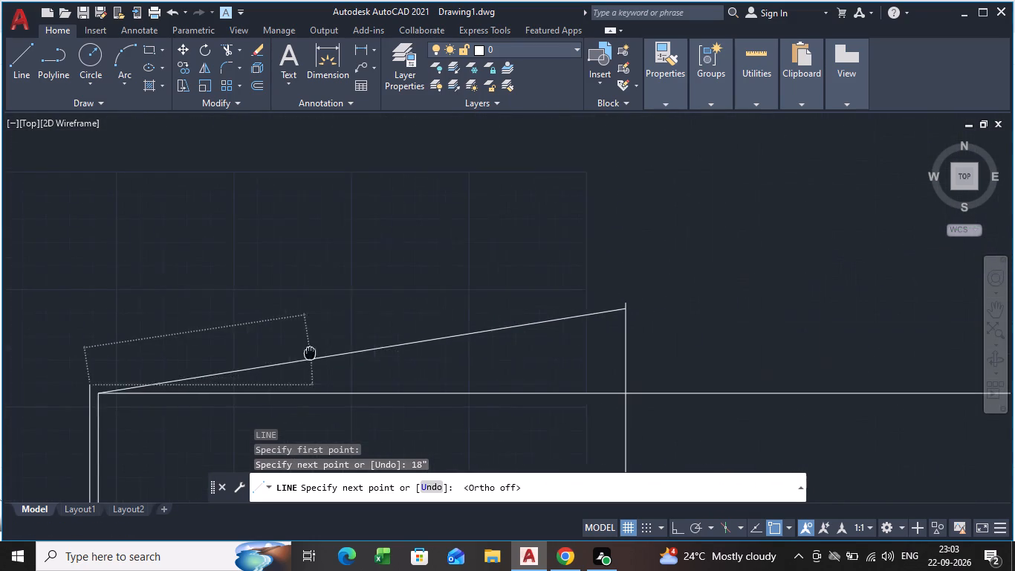
{"action": "middle_click_drag", "start_coordinate": [309, 352], "coordinate": [308, 352]}
{"action": "scroll", "coordinate": [665, 323], "scroll_direction": "up", "scroll_amount": 3}
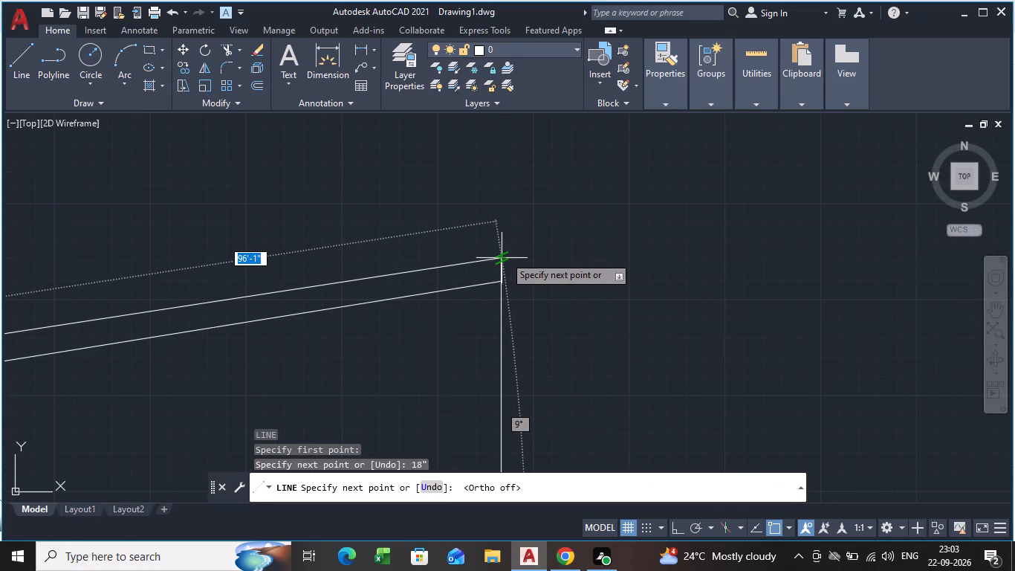
{"action": "left_click", "coordinate": [505, 256]}
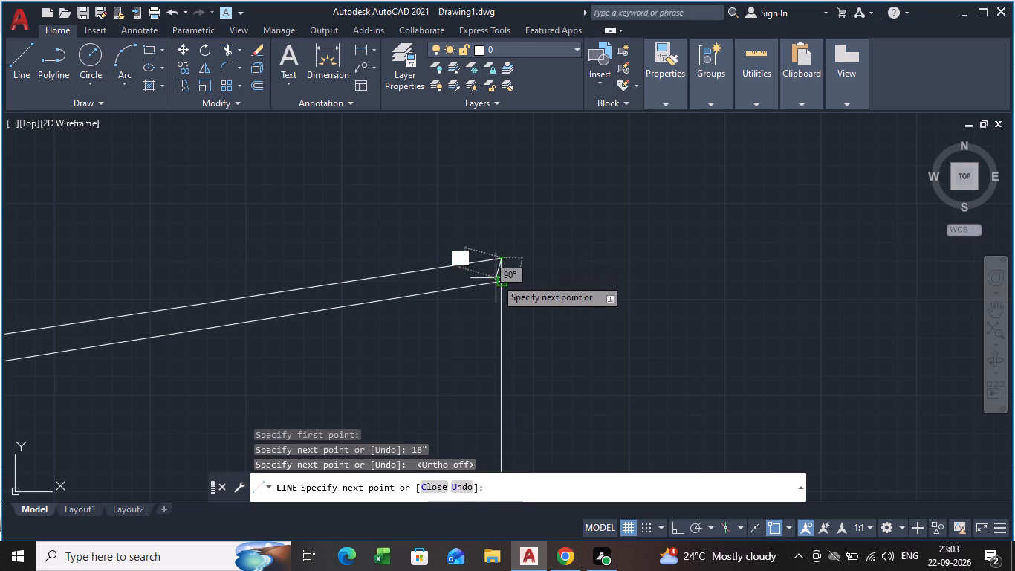
{"action": "key", "text": "Escape"}
Mirror the two sloped roof lines about the vertical centre line, keeping the source lines.
{"action": "scroll", "coordinate": [397, 329], "scroll_direction": "down", "scroll_amount": 2}
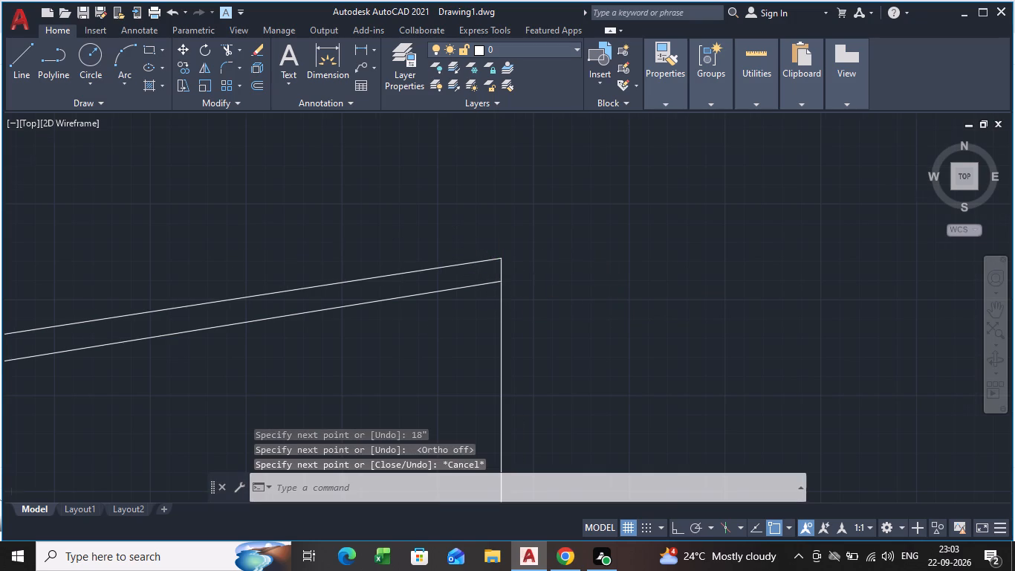
{"action": "middle_click_drag", "start_coordinate": [397, 329], "coordinate": [816, 216]}
{"action": "scroll", "coordinate": [237, 323], "scroll_direction": "down", "scroll_amount": 1}
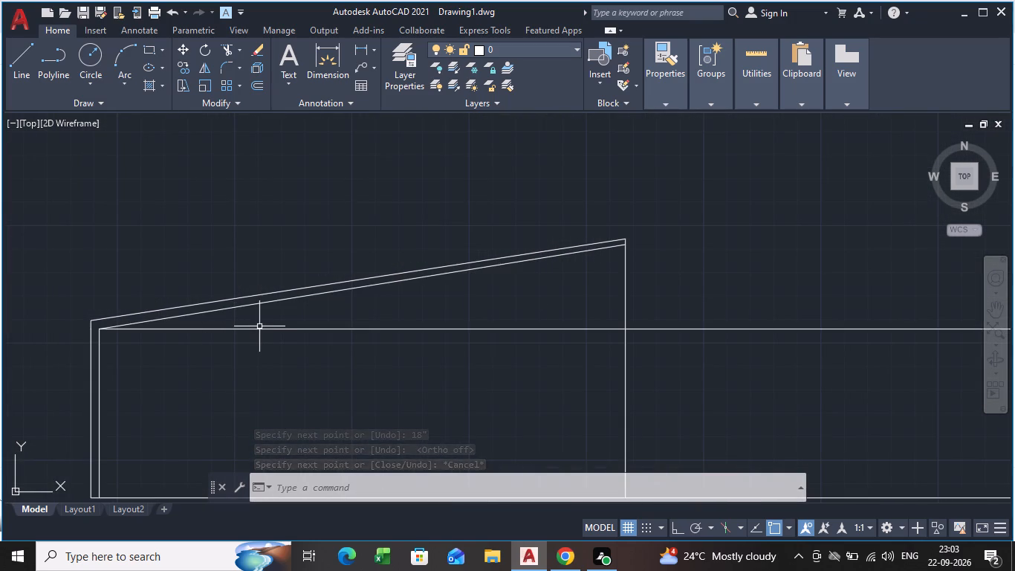
{"action": "scroll", "coordinate": [100, 332], "scroll_direction": "up", "scroll_amount": 3}
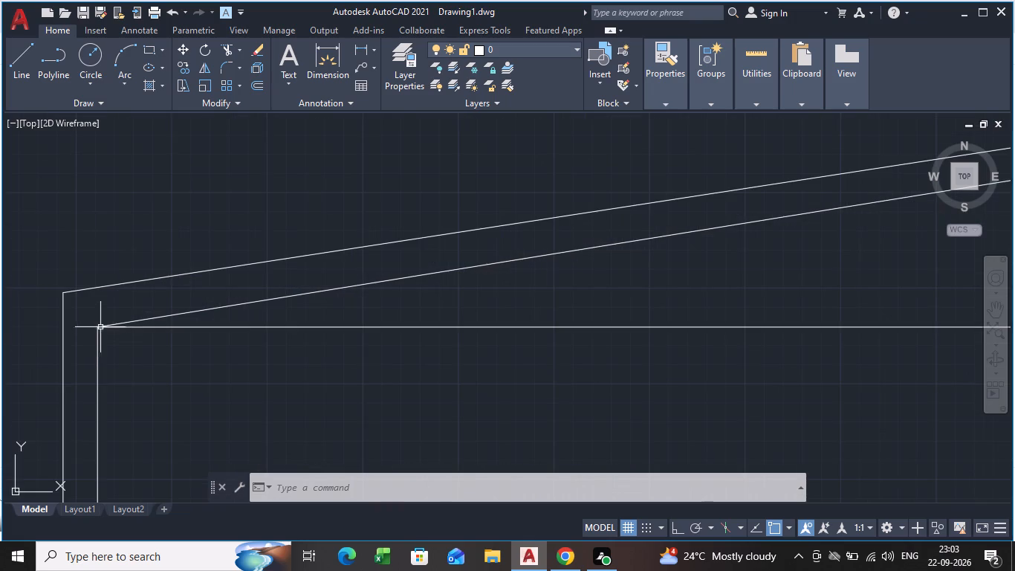
{"action": "scroll", "coordinate": [421, 208], "scroll_direction": "down", "scroll_amount": 3}
{"action": "middle_click_drag", "start_coordinate": [526, 213], "coordinate": [383, 248]}
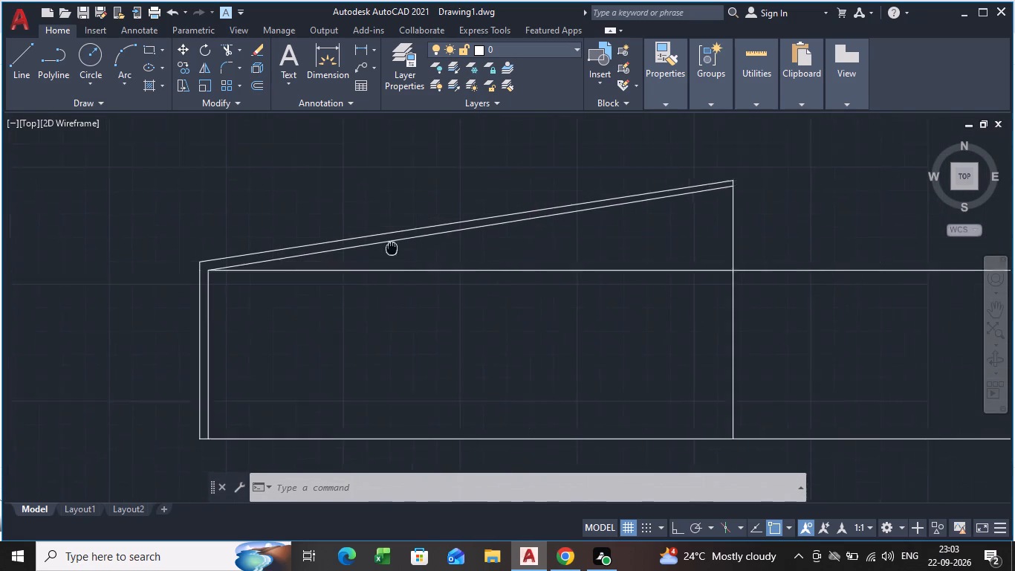
{"action": "middle_click_drag", "start_coordinate": [383, 248], "coordinate": [305, 251]}
{"action": "left_click", "coordinate": [85, 231]}
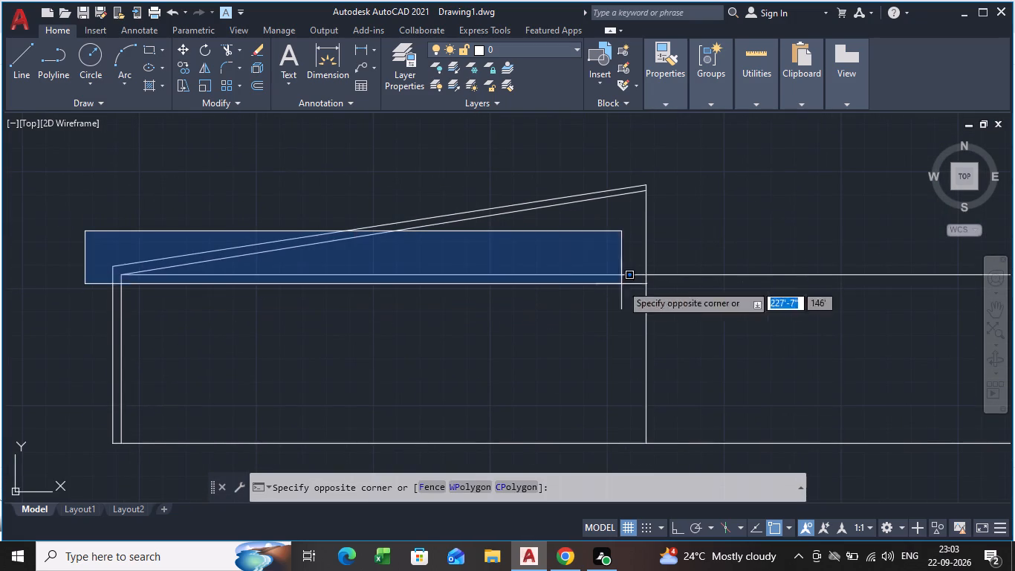
{"action": "left_click", "coordinate": [733, 175]}
{"action": "left_click", "coordinate": [635, 216]}
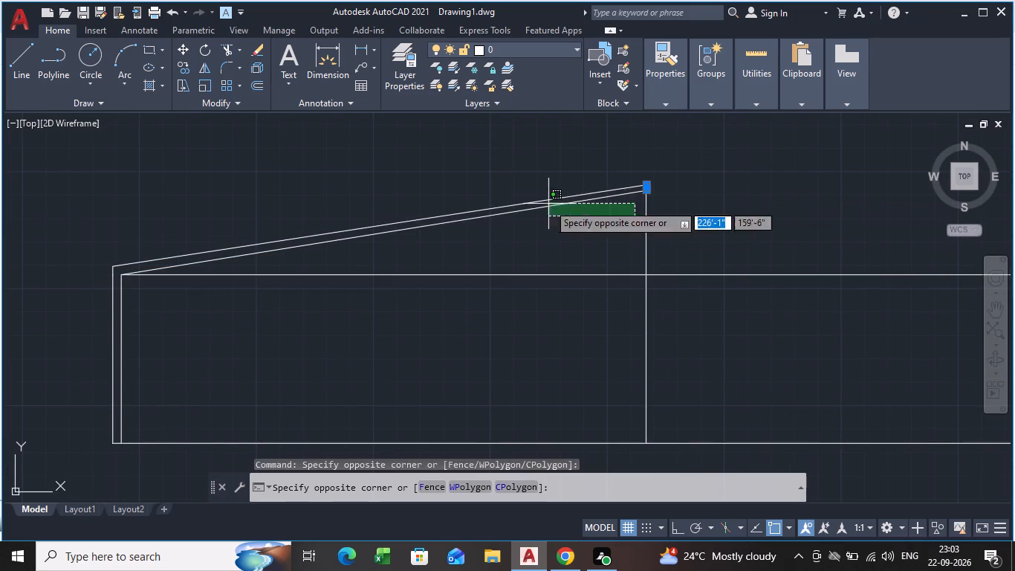
{"action": "left_click", "coordinate": [302, 201]}
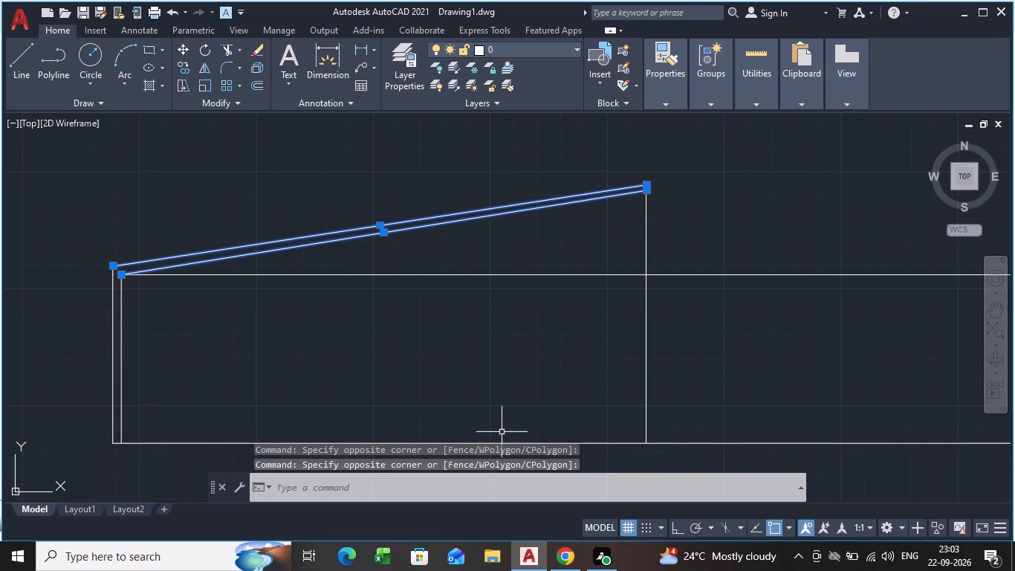
{"action": "key", "text": "m"}
{"action": "key", "text": "i"}
{"action": "key", "text": "Return"}
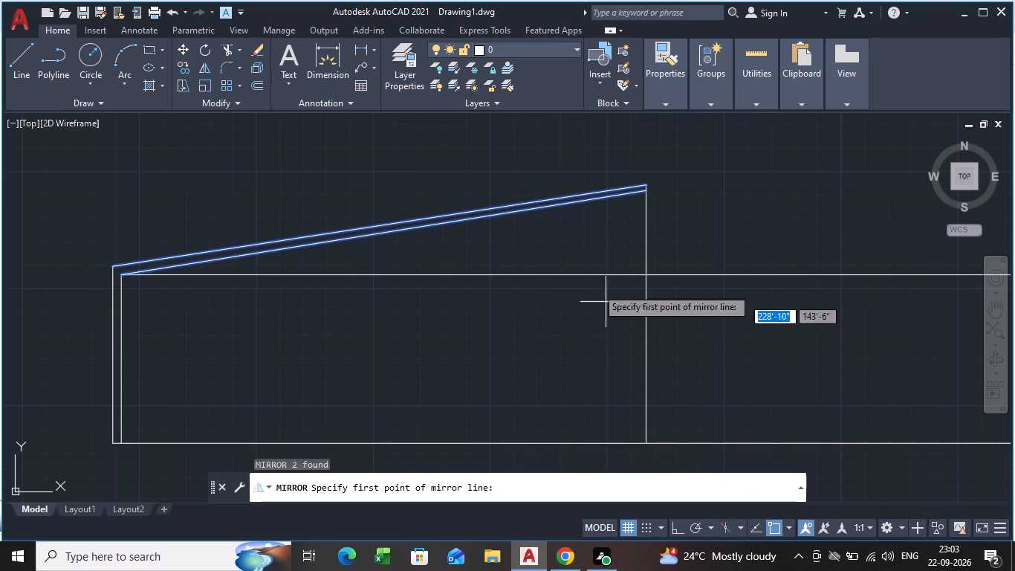
{"action": "left_click", "coordinate": [642, 183]}
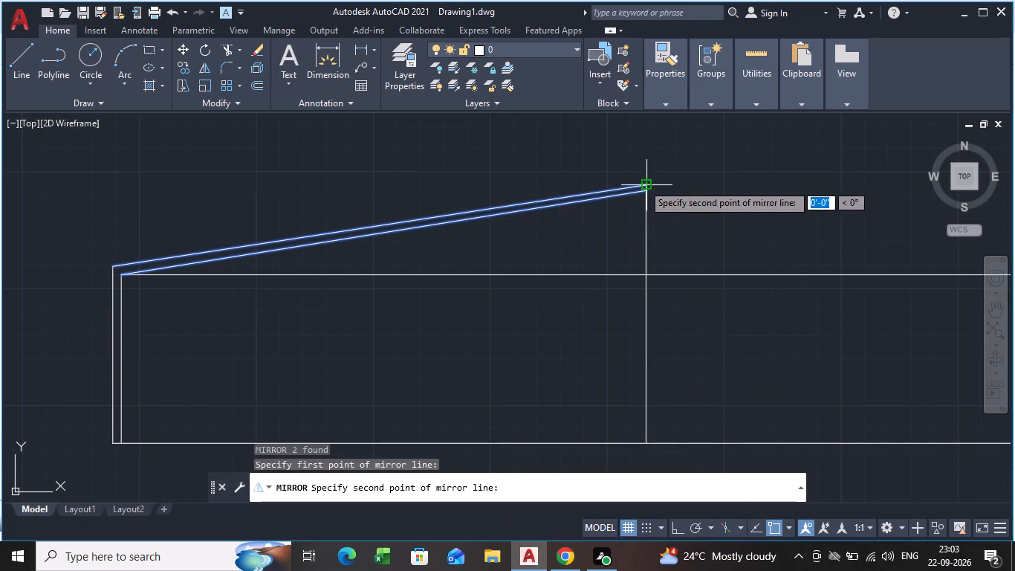
{"action": "left_click", "coordinate": [648, 444]}
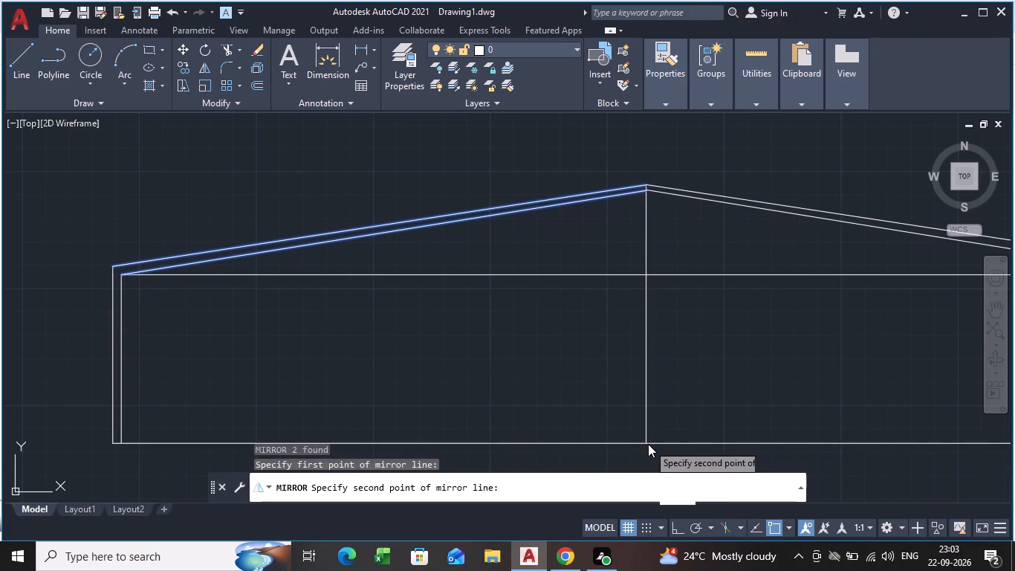
{"action": "left_click_drag", "start_coordinate": [676, 496], "coordinate": [648, 444]}
Stretch the outer end edge's top endpoint up to the free end of the mirrored upper roof line.
{"action": "scroll", "coordinate": [678, 354], "scroll_direction": "down", "scroll_amount": 1}
{"action": "middle_click_drag", "start_coordinate": [678, 354], "coordinate": [358, 241]}
{"action": "scroll", "coordinate": [681, 197], "scroll_direction": "up", "scroll_amount": 3}
{"action": "middle_click_drag", "start_coordinate": [715, 216], "coordinate": [653, 299]}
{"action": "left_click", "coordinate": [718, 319]}
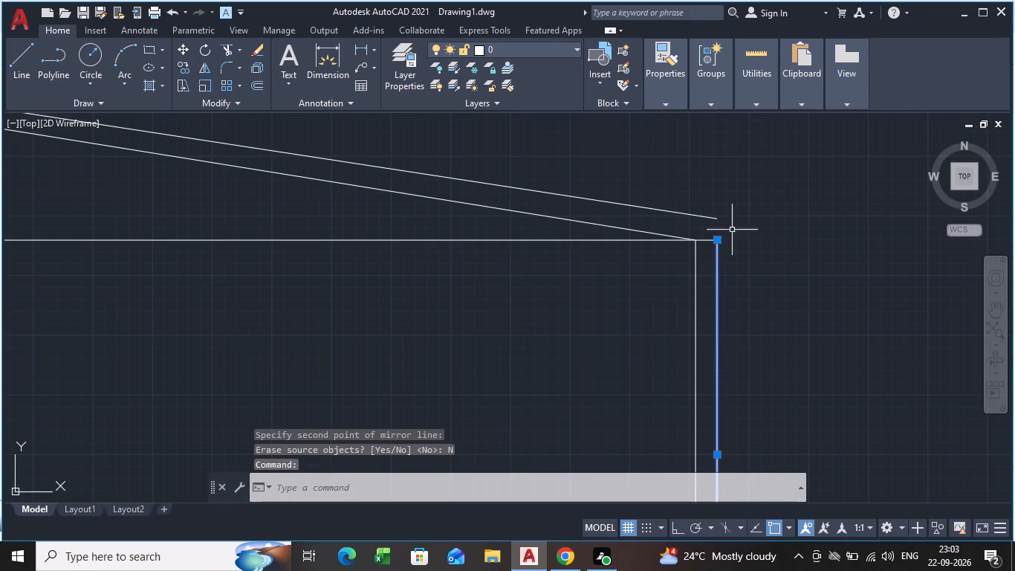
{"action": "left_click", "coordinate": [719, 237]}
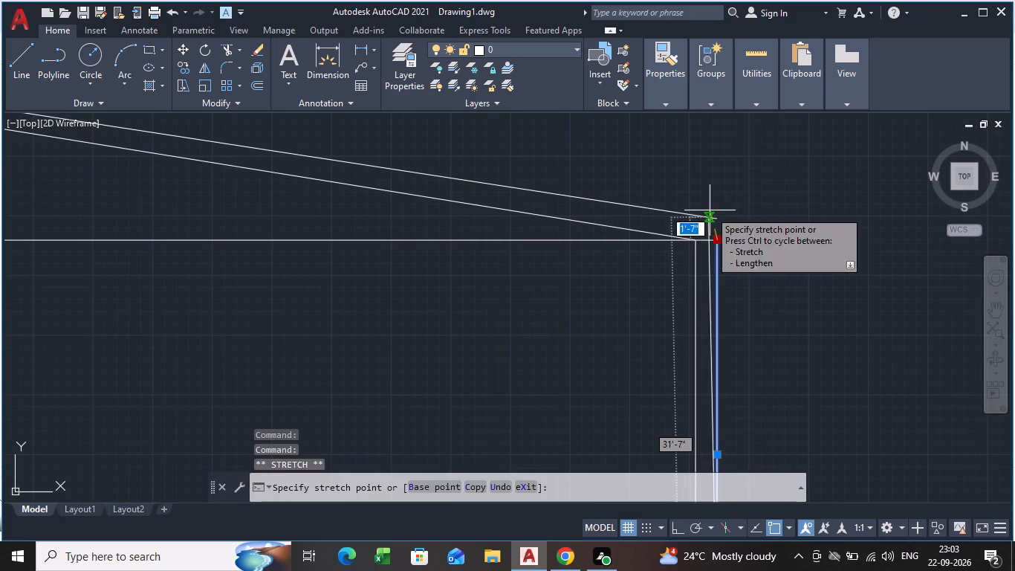
{"action": "scroll", "coordinate": [717, 217], "scroll_direction": "up", "scroll_amount": 3}
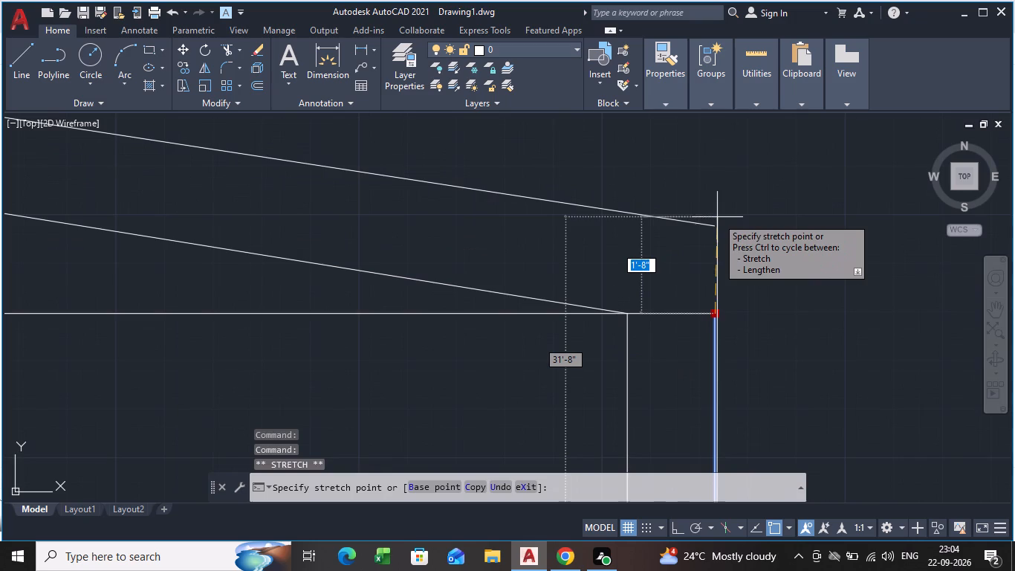
{"action": "key", "text": "Escape"}
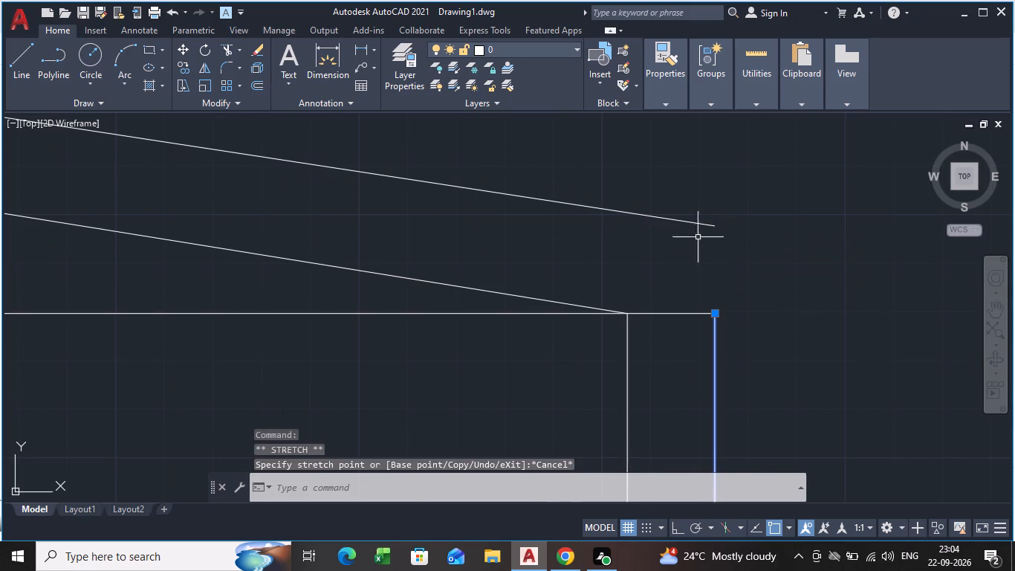
{"action": "left_click", "coordinate": [714, 316]}
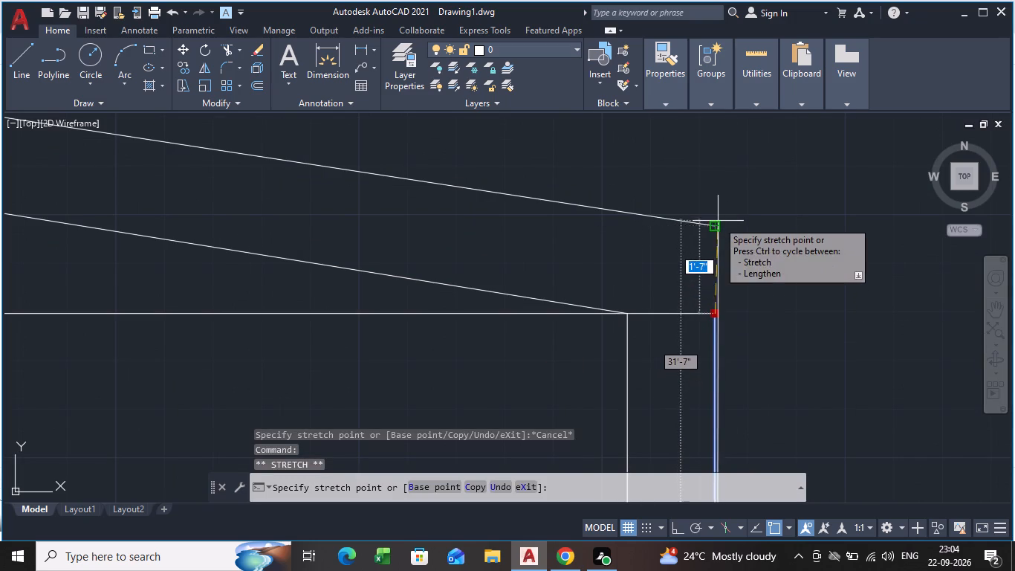
{"action": "left_click", "coordinate": [718, 225]}
{"action": "key", "text": "Escape"}
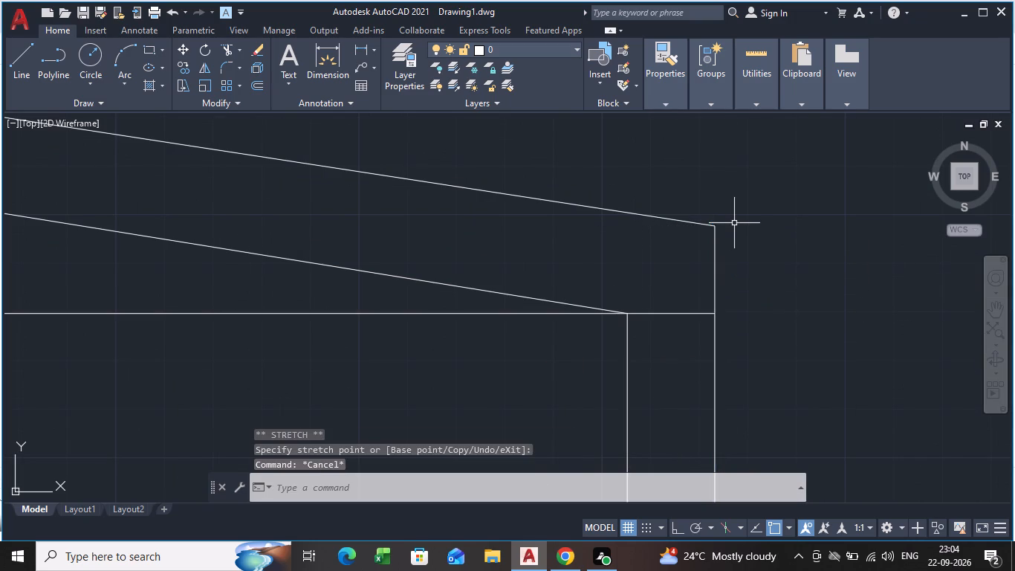
Erase the horizontal eave-level line across the top of the original rectangle.
{"action": "scroll", "coordinate": [148, 412], "scroll_direction": "down", "scroll_amount": 3}
{"action": "middle_click_drag", "start_coordinate": [201, 354], "coordinate": [967, 317]}
{"action": "scroll", "coordinate": [402, 428], "scroll_direction": "down", "scroll_amount": 4}
{"action": "left_click", "coordinate": [261, 417]}
{"action": "key", "text": "Delete"}
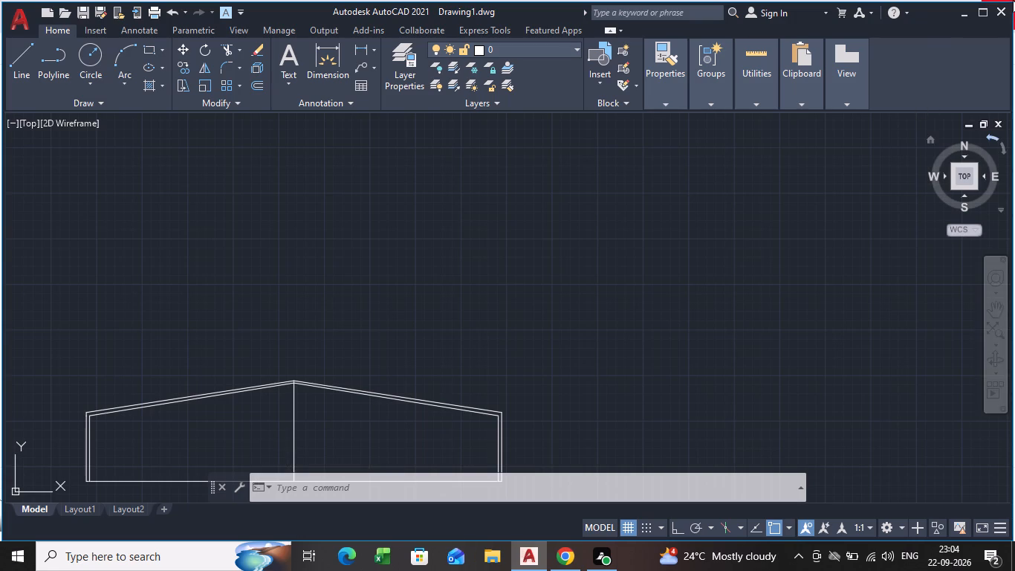
Offset the vertical centre line 9" to each side and end the offset.
{"action": "scroll", "coordinate": [510, 309], "scroll_direction": "down", "scroll_amount": 2}
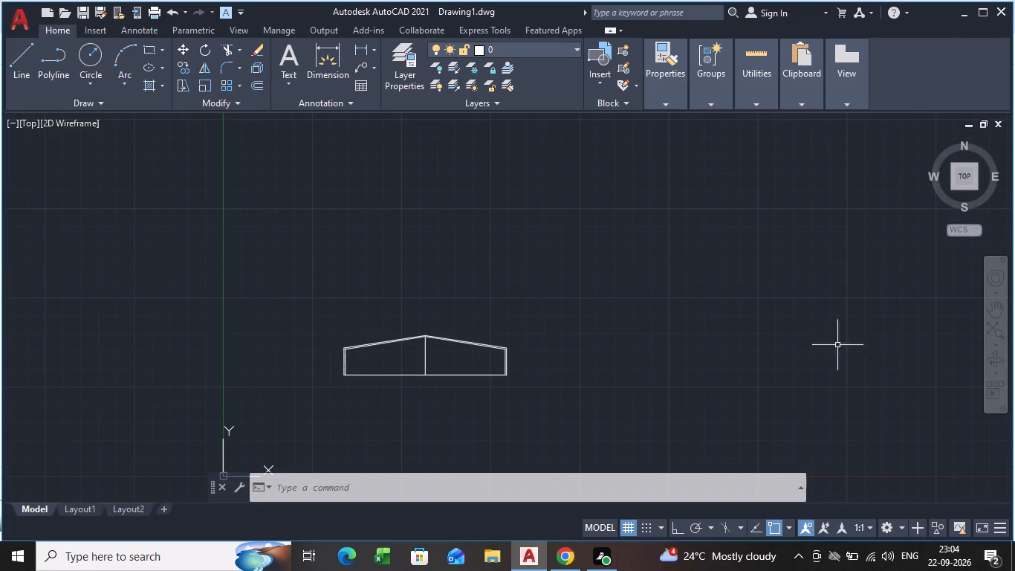
{"action": "scroll", "coordinate": [322, 412], "scroll_direction": "up", "scroll_amount": 3}
{"action": "scroll", "coordinate": [574, 328], "scroll_direction": "down", "scroll_amount": 1}
{"action": "middle_click_drag", "start_coordinate": [574, 328], "coordinate": [336, 407]}
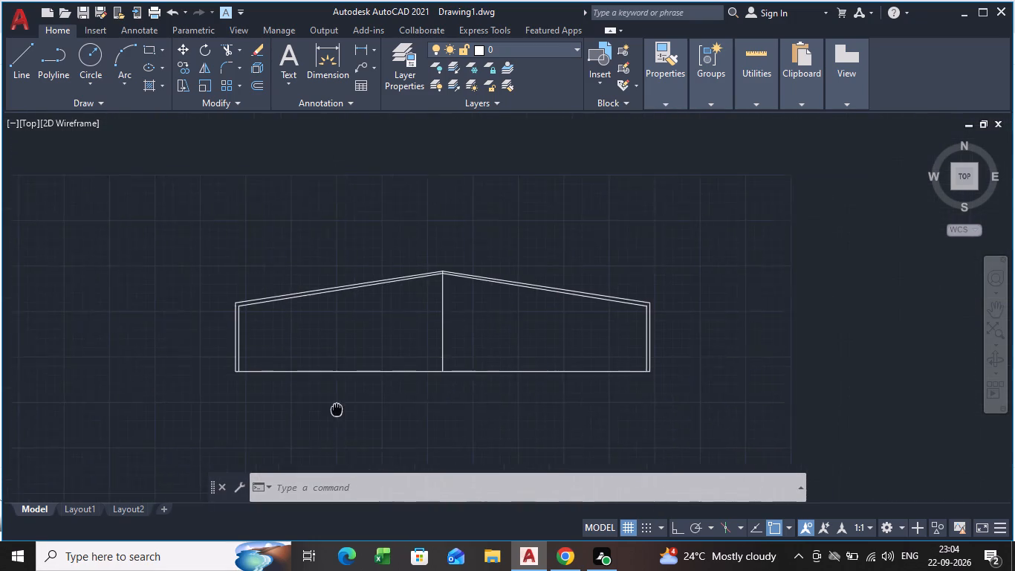
{"action": "middle_click_drag", "start_coordinate": [336, 407], "coordinate": [331, 401]}
{"action": "scroll", "coordinate": [326, 362], "scroll_direction": "up", "scroll_amount": 2}
{"action": "middle_click_drag", "start_coordinate": [326, 348], "coordinate": [264, 468]}
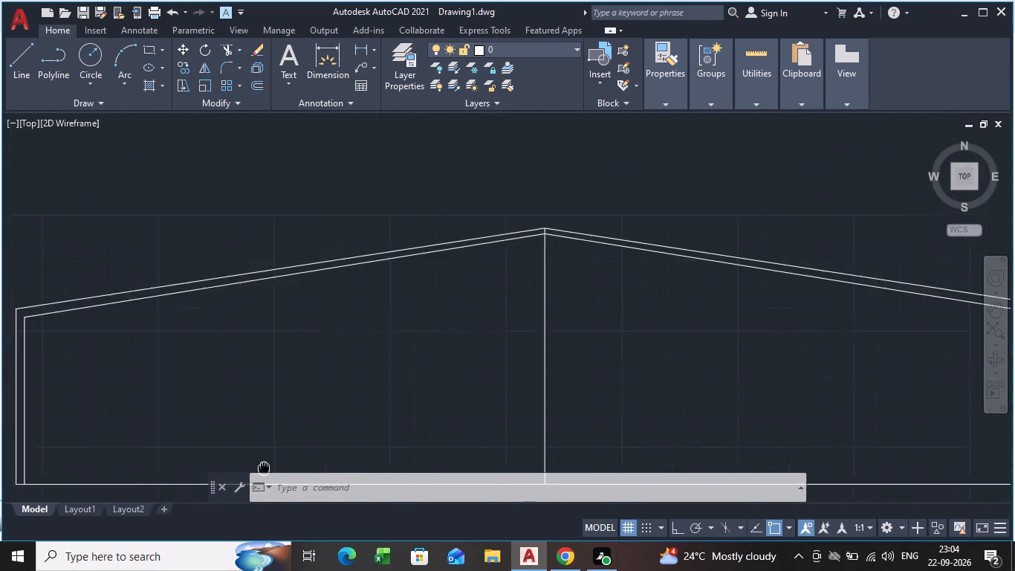
{"action": "middle_click_drag", "start_coordinate": [264, 468], "coordinate": [328, 334]}
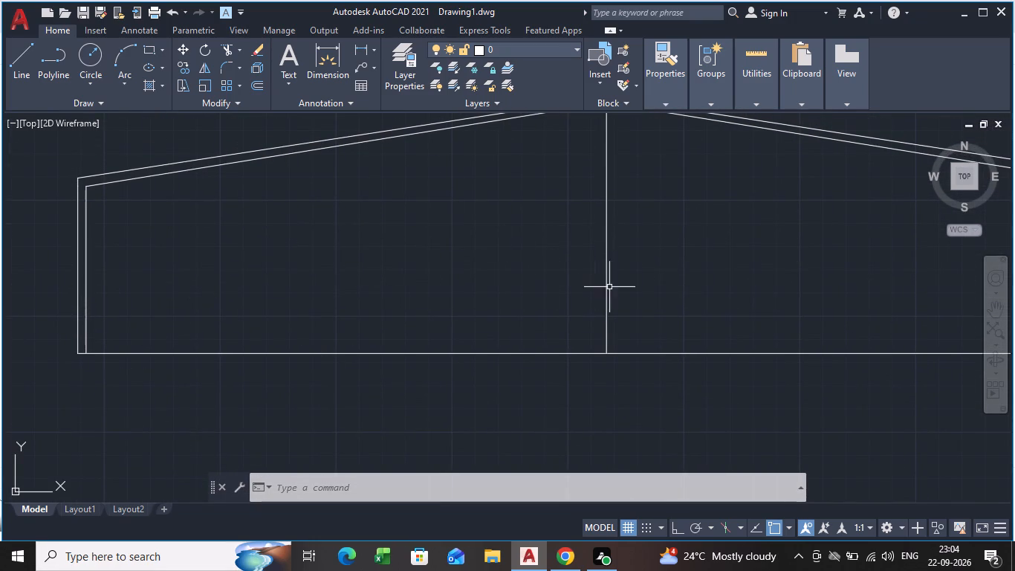
{"action": "left_click", "coordinate": [607, 285]}
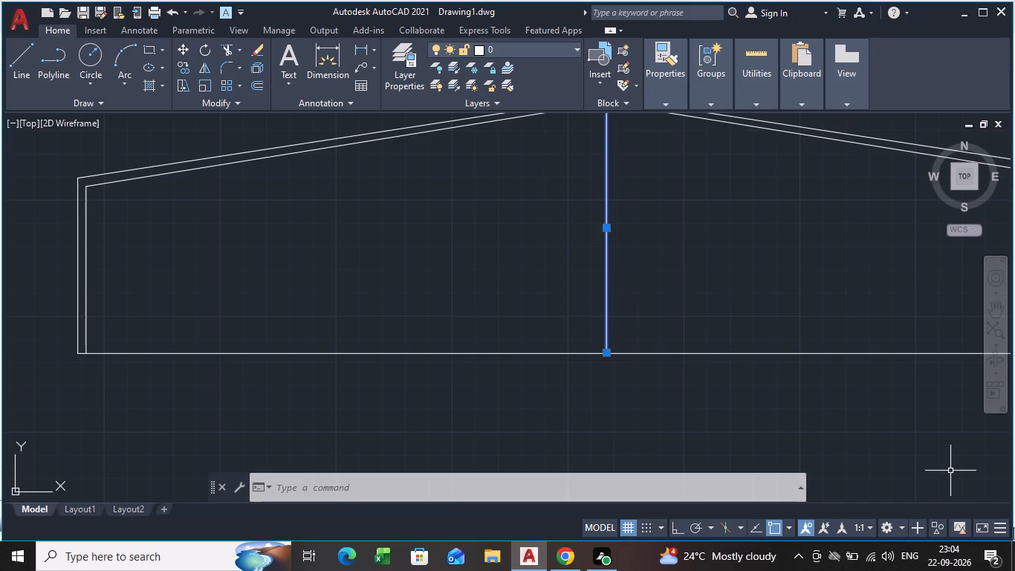
{"action": "key", "text": "c"}
{"action": "key", "text": "o"}
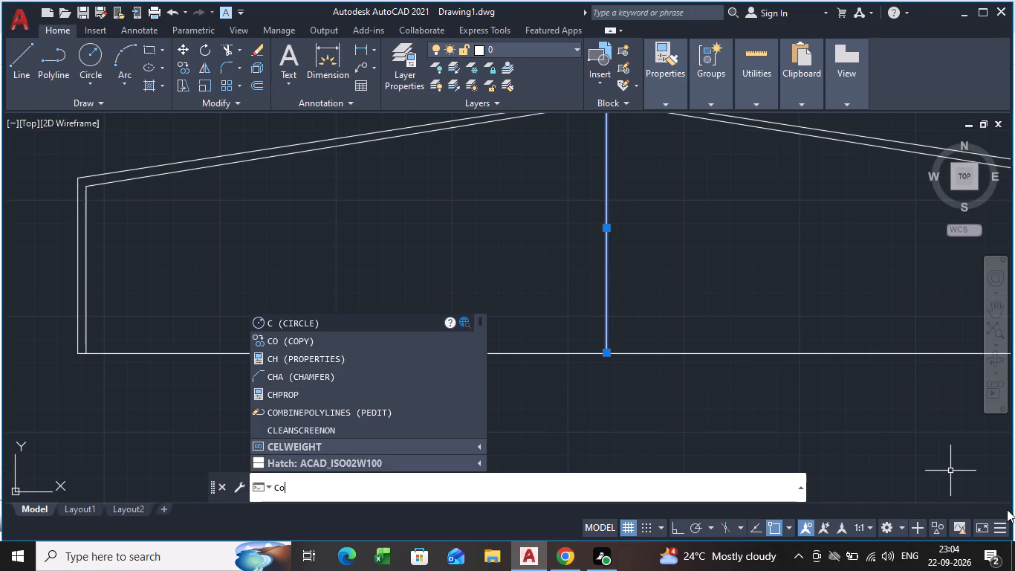
{"action": "key", "text": "BackSpace"}
{"action": "key", "text": "BackSpace"}
{"action": "key", "text": "BackSpace"}
{"action": "key", "text": "BackSpace"}
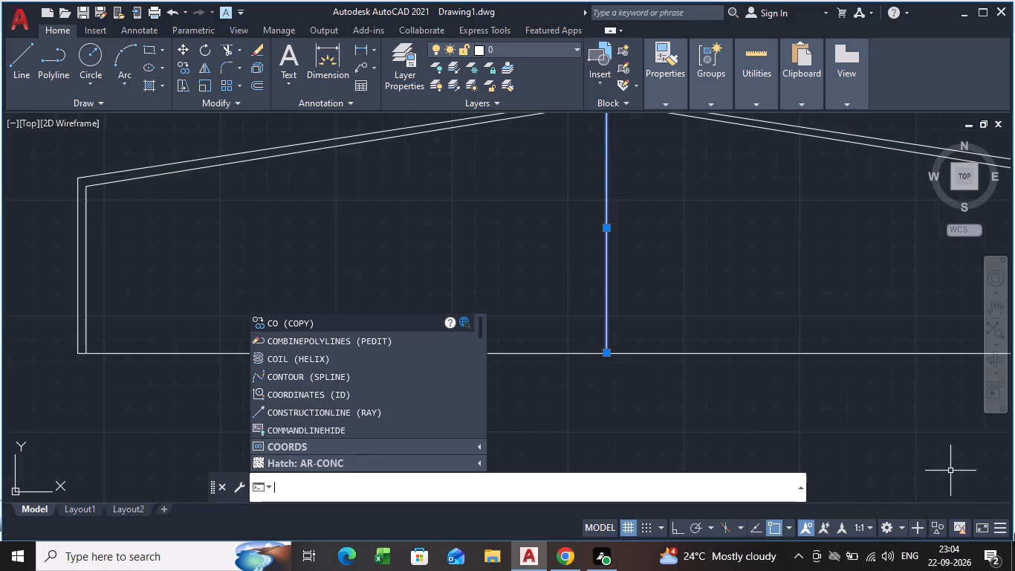
{"action": "key", "text": "o"}
{"action": "type", "text": "ff"}
{"action": "key", "text": "Return"}
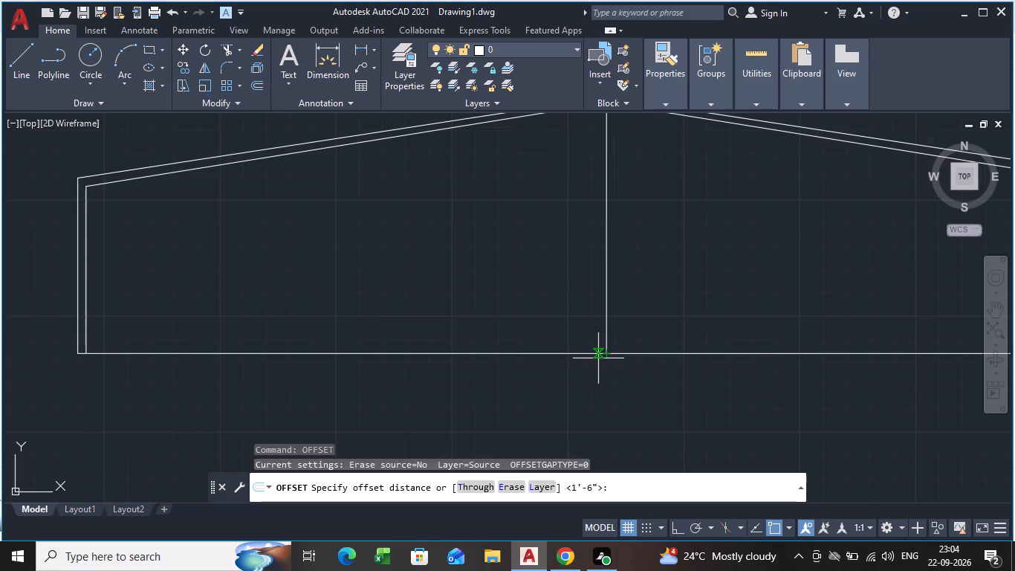
{"action": "key", "text": "9"}
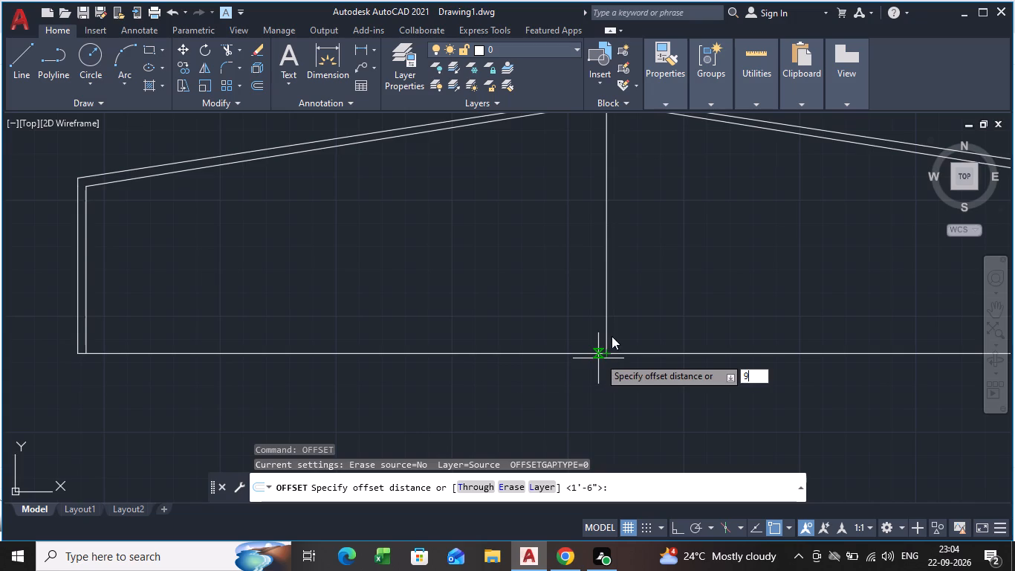
{"action": "key", "text": "shift+quotedbl"}
{"action": "key", "text": "Return"}
{"action": "left_click", "coordinate": [552, 283]}
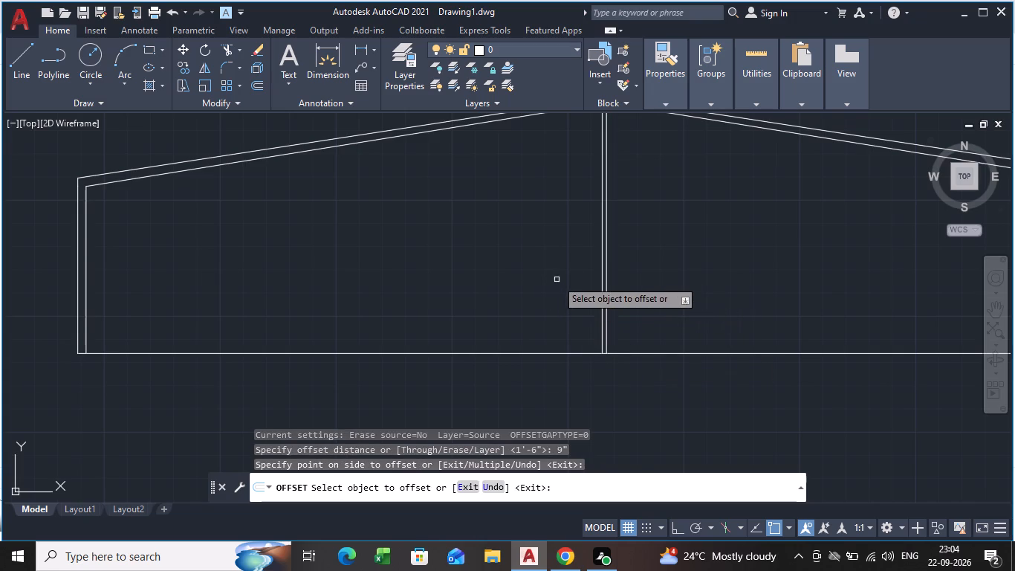
{"action": "left_click", "coordinate": [606, 321]}
{"action": "left_click", "coordinate": [630, 321]}
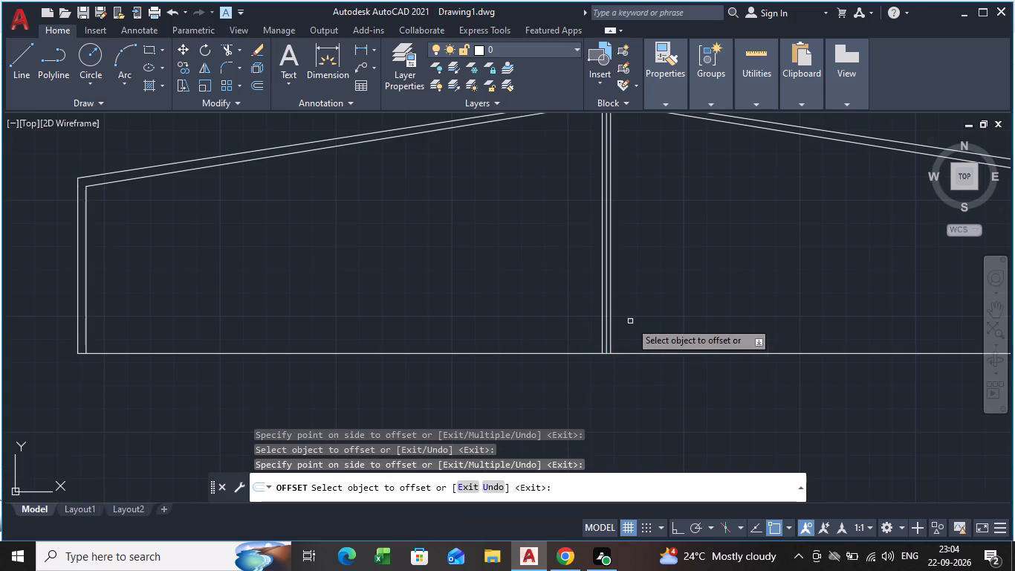
{"action": "key", "text": "Escape"}
Erase the original centre line between the two offset lines.
{"action": "left_click", "coordinate": [606, 317]}
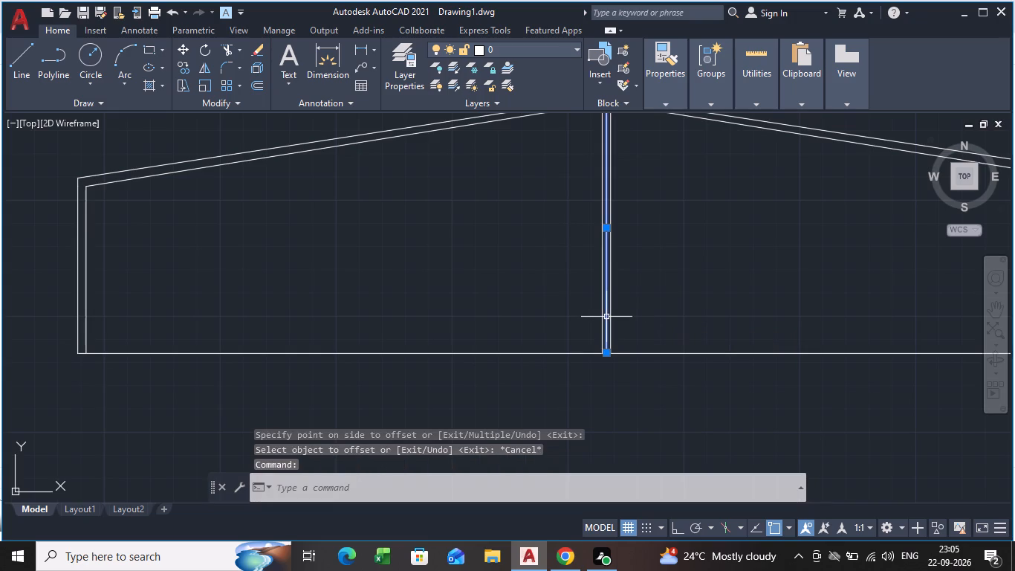
{"action": "key", "text": "Delete"}
Trim the tops of both central column lines where they project above the lower roof lines.
{"action": "scroll", "coordinate": [459, 305], "scroll_direction": "down", "scroll_amount": 2}
{"action": "middle_click_drag", "start_coordinate": [475, 309], "coordinate": [568, 321]}
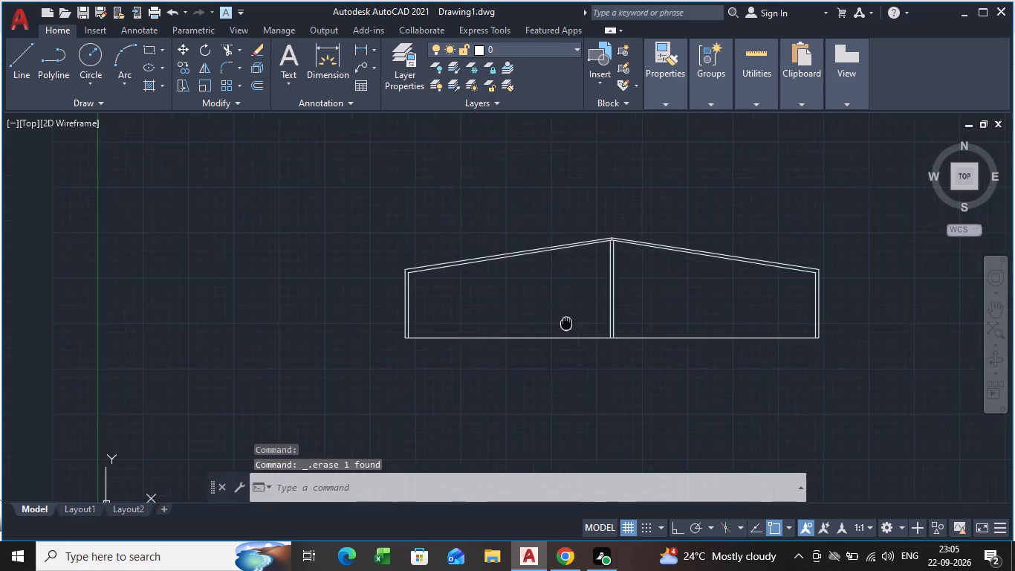
{"action": "middle_click_drag", "start_coordinate": [568, 321], "coordinate": [568, 320]}
{"action": "scroll", "coordinate": [452, 287], "scroll_direction": "up", "scroll_amount": 2}
{"action": "middle_click_drag", "start_coordinate": [418, 333], "coordinate": [230, 297]}
{"action": "scroll", "coordinate": [486, 280], "scroll_direction": "down", "scroll_amount": 1}
{"action": "middle_click_drag", "start_coordinate": [486, 280], "coordinate": [428, 280]}
{"action": "scroll", "coordinate": [546, 146], "scroll_direction": "up", "scroll_amount": 3}
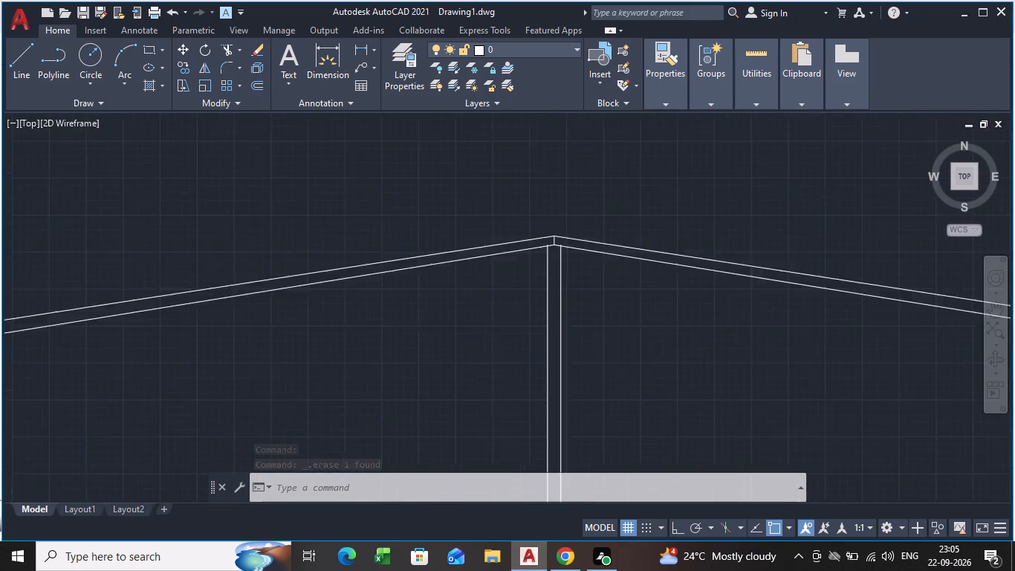
{"action": "scroll", "coordinate": [564, 285], "scroll_direction": "up", "scroll_amount": 3}
{"action": "scroll", "coordinate": [502, 339], "scroll_direction": "up", "scroll_amount": 2}
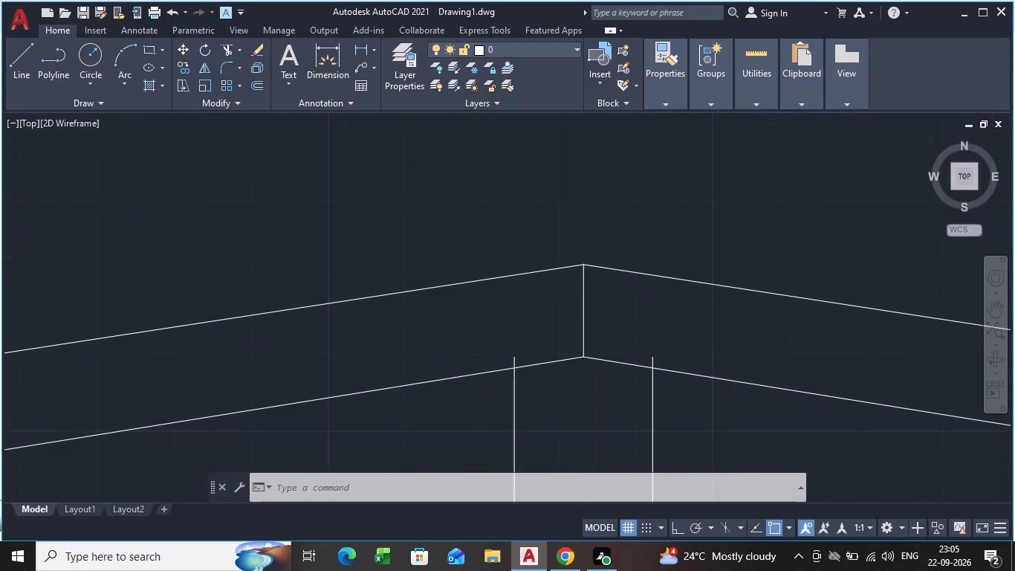
{"action": "key", "text": "t"}
{"action": "key", "text": "r"}
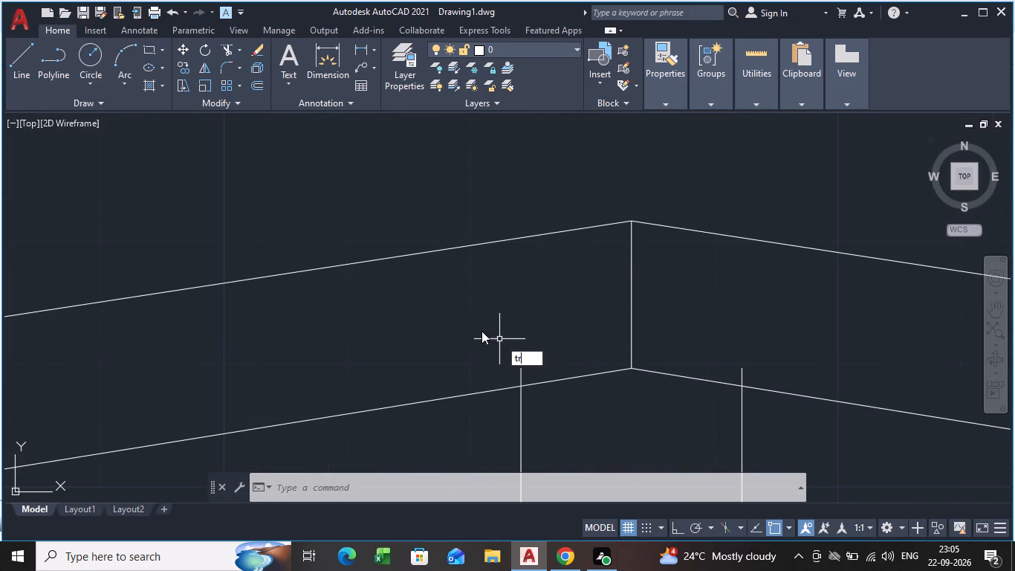
{"action": "key", "text": "Return"}
{"action": "key", "text": "Return"}
{"action": "left_click_drag", "start_coordinate": [495, 381], "coordinate": [544, 365]}
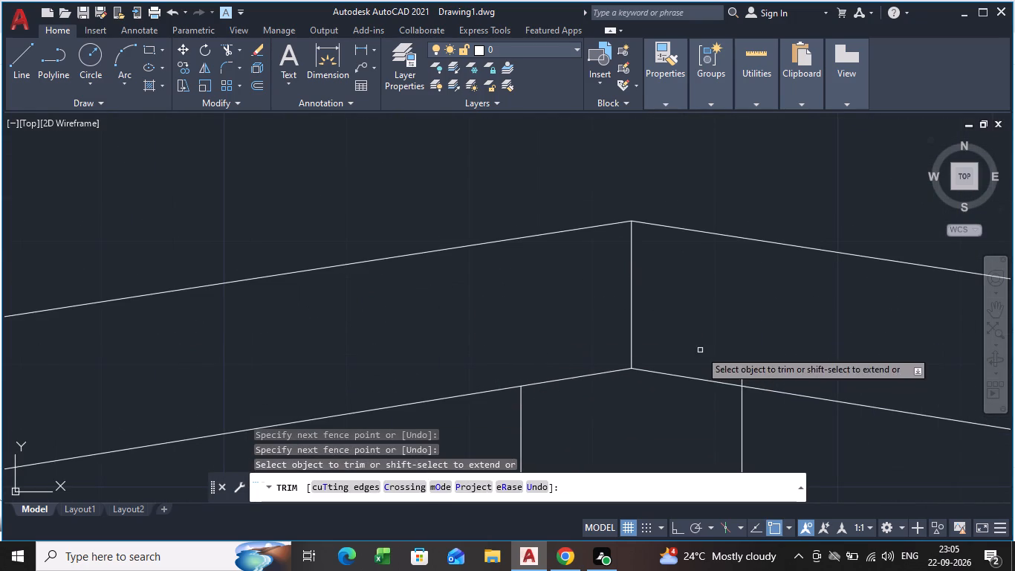
{"action": "left_click_drag", "start_coordinate": [700, 349], "coordinate": [765, 367]}
{"action": "scroll", "coordinate": [736, 333], "scroll_direction": "down", "scroll_amount": 5}
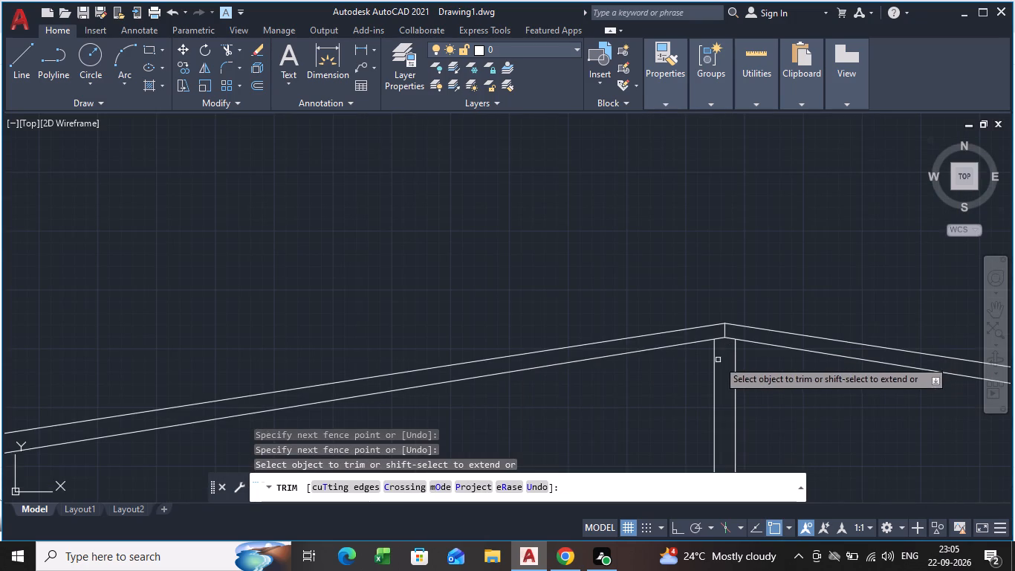
Examine the frame around the central column's base, the left end column and the roof lines.
{"action": "key", "text": "Escape"}
{"action": "middle_click_drag", "start_coordinate": [713, 418], "coordinate": [604, 4]}
{"action": "scroll", "coordinate": [629, 304], "scroll_direction": "down", "scroll_amount": 3}
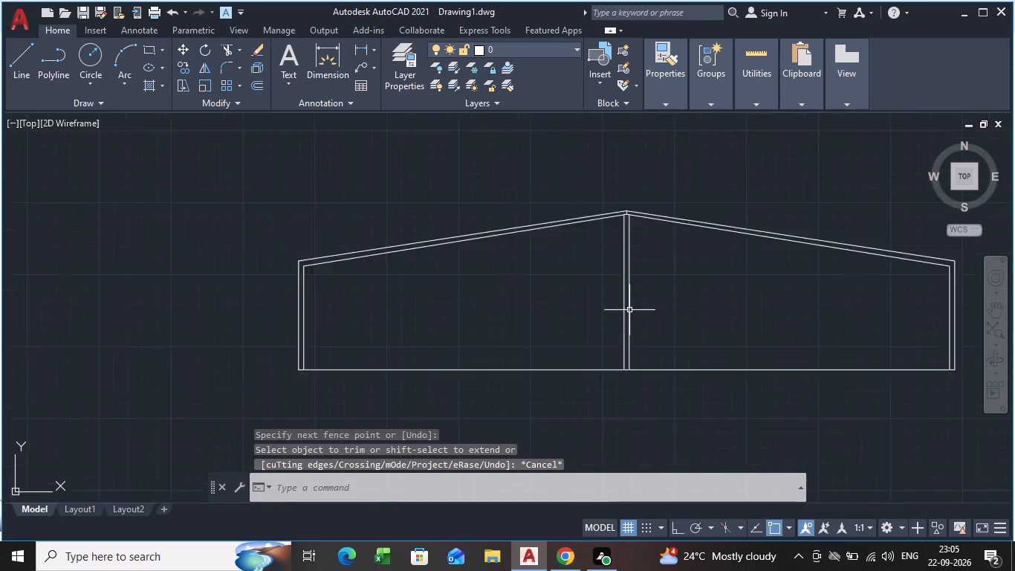
{"action": "middle_click_drag", "start_coordinate": [629, 310], "coordinate": [568, 186]}
{"action": "scroll", "coordinate": [575, 241], "scroll_direction": "up", "scroll_amount": 4}
{"action": "scroll", "coordinate": [438, 262], "scroll_direction": "up", "scroll_amount": 4}
{"action": "scroll", "coordinate": [665, 306], "scroll_direction": "down", "scroll_amount": 2}
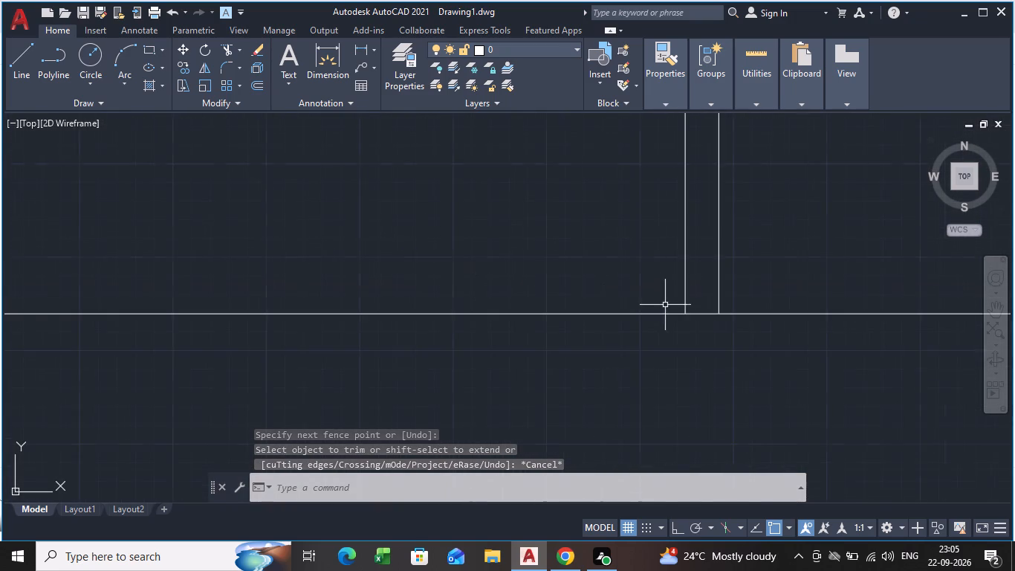
{"action": "scroll", "coordinate": [665, 305], "scroll_direction": "down", "scroll_amount": 6}
{"action": "scroll", "coordinate": [466, 268], "scroll_direction": "down", "scroll_amount": 2}
{"action": "middle_click_drag", "start_coordinate": [463, 268], "coordinate": [467, 325]}
{"action": "scroll", "coordinate": [432, 288], "scroll_direction": "up", "scroll_amount": 2}
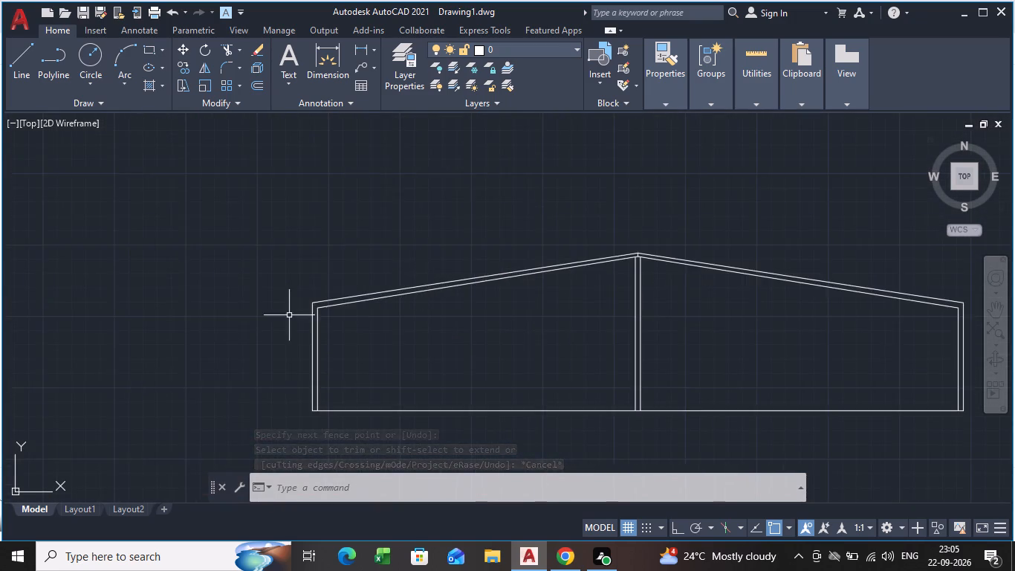
{"action": "scroll", "coordinate": [289, 315], "scroll_direction": "up", "scroll_amount": 2}
{"action": "middle_click_drag", "start_coordinate": [396, 337], "coordinate": [155, 248]}
{"action": "scroll", "coordinate": [157, 248], "scroll_direction": "down", "scroll_amount": 1}
{"action": "scroll", "coordinate": [174, 267], "scroll_direction": "up", "scroll_amount": 1}
{"action": "scroll", "coordinate": [844, 353], "scroll_direction": "down", "scroll_amount": 2}
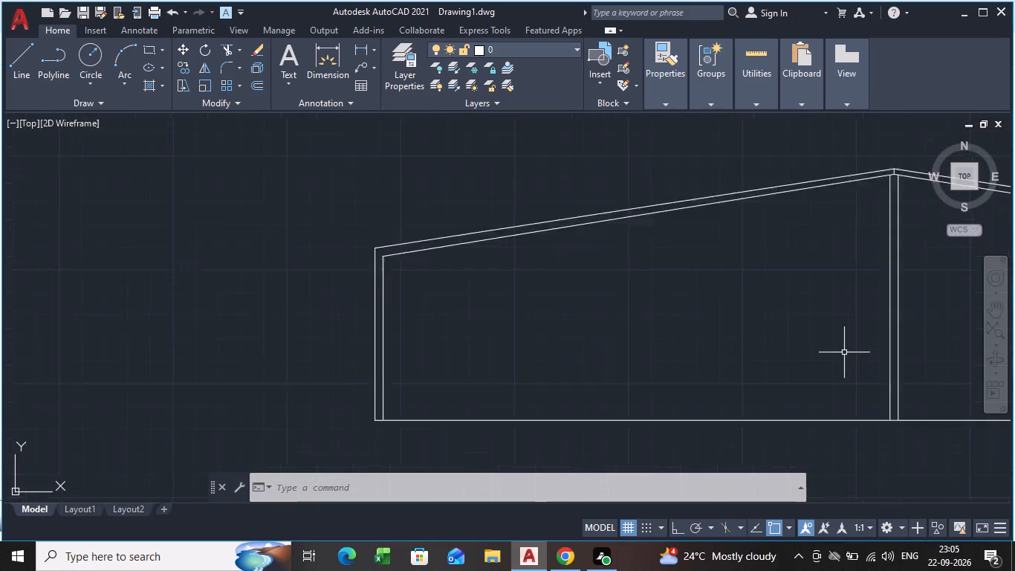
{"action": "middle_click_drag", "start_coordinate": [839, 346], "coordinate": [655, 318]}
{"action": "scroll", "coordinate": [678, 308], "scroll_direction": "up", "scroll_amount": 2}
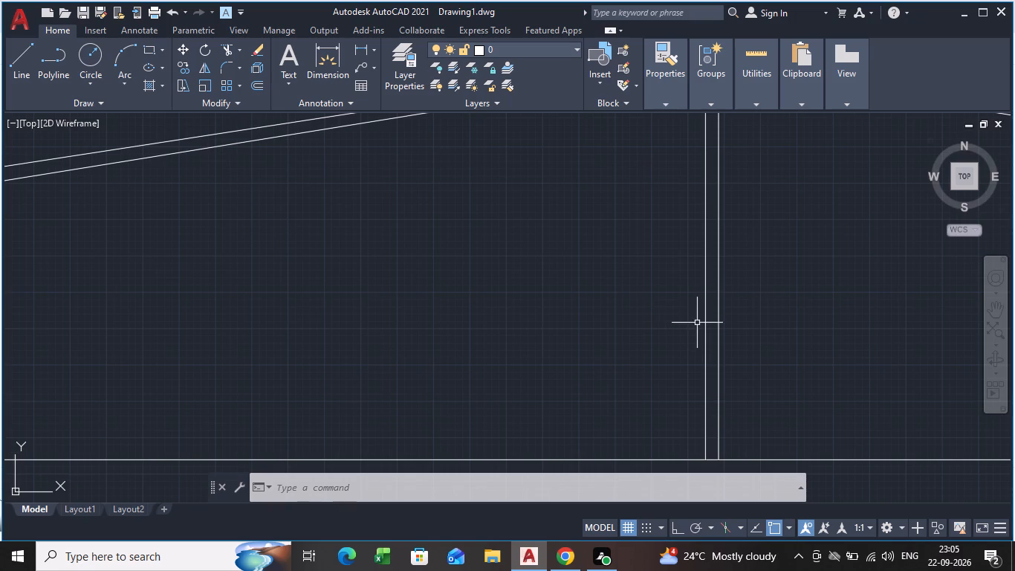
{"action": "scroll", "coordinate": [697, 323], "scroll_direction": "down", "scroll_amount": 1}
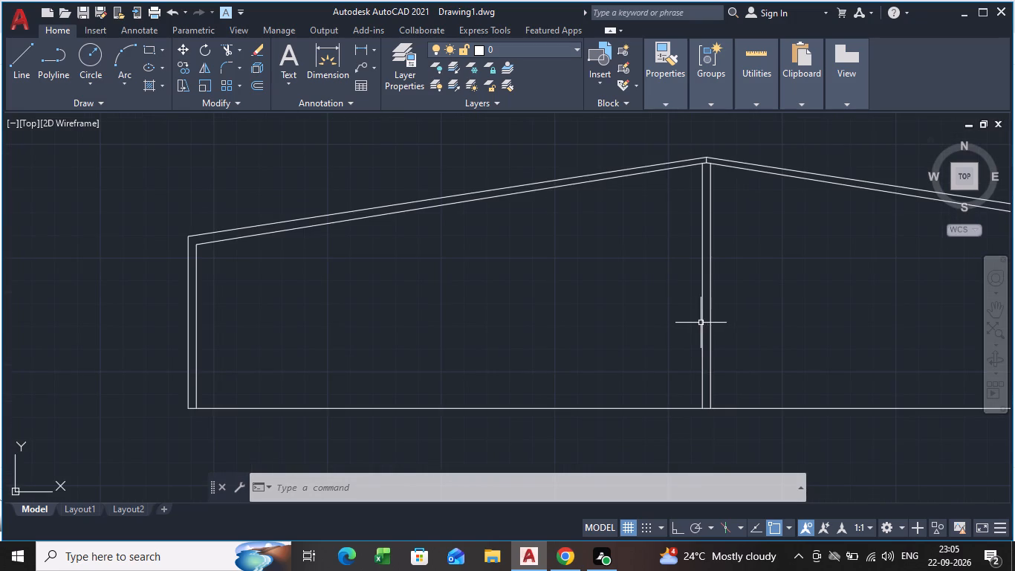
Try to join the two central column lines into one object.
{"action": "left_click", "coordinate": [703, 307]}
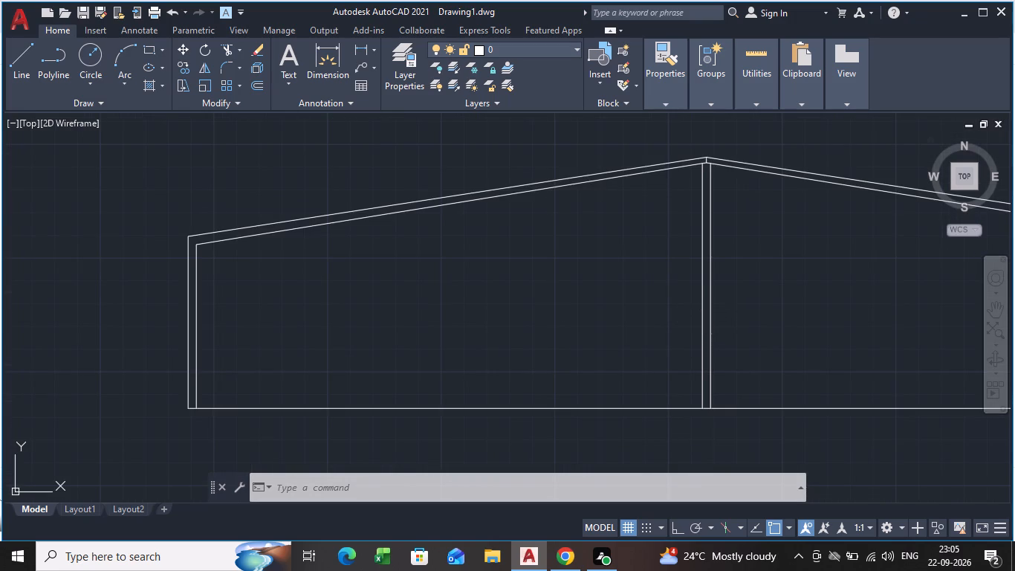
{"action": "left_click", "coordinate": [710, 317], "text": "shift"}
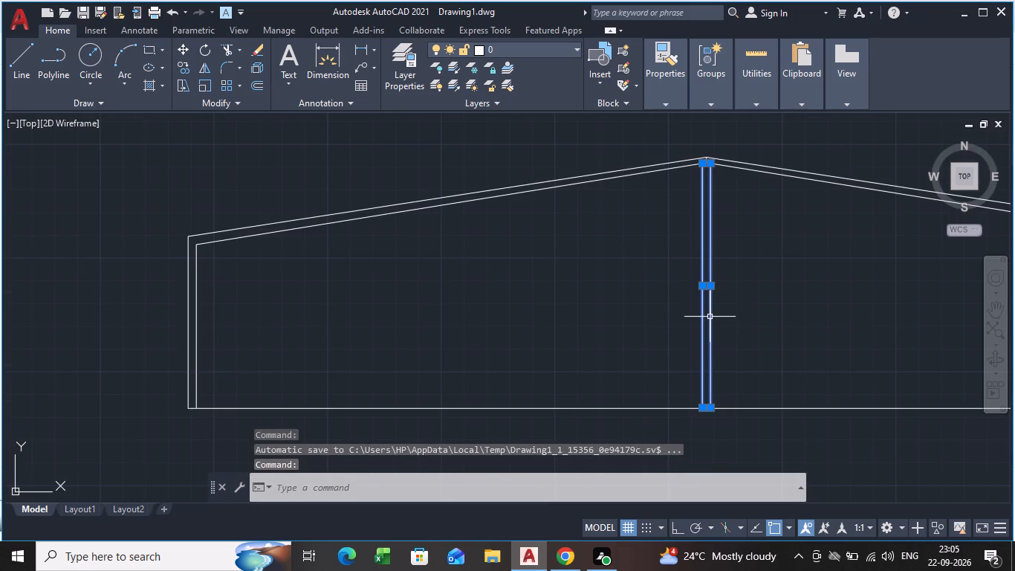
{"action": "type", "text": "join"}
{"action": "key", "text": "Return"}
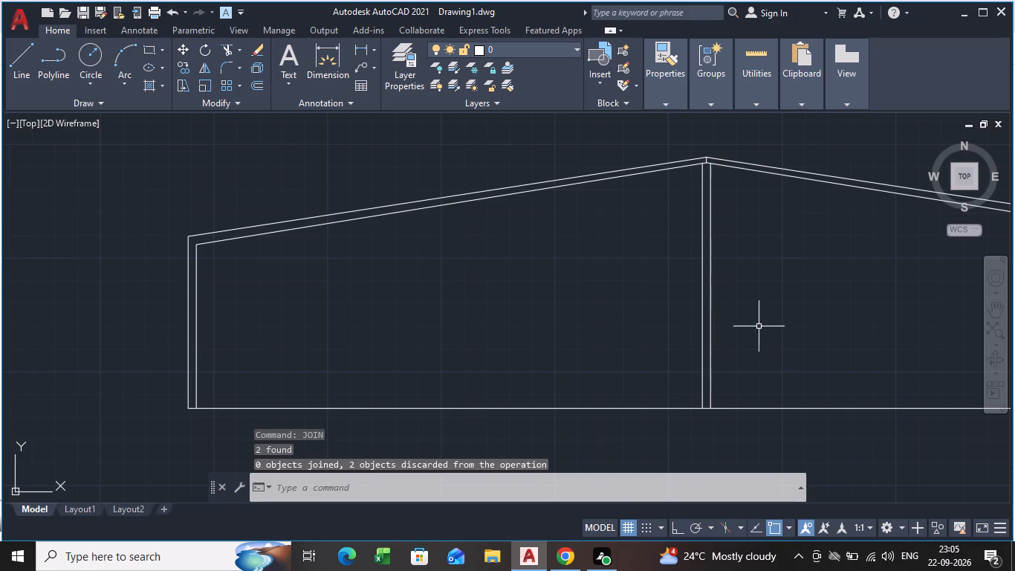
Group the two central column lines together.
{"action": "left_click", "coordinate": [702, 368]}
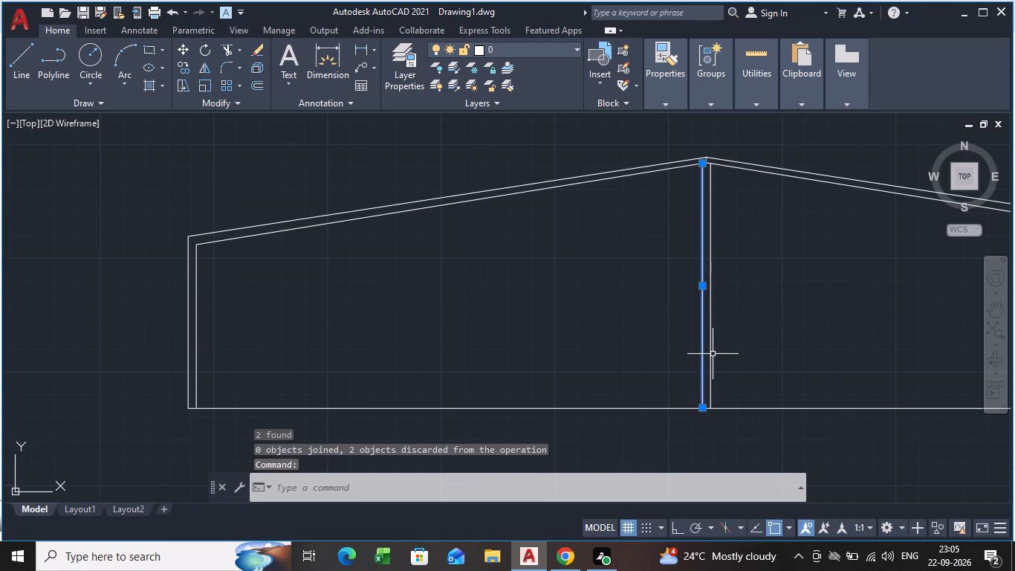
{"action": "left_click", "coordinate": [711, 353], "text": "shift"}
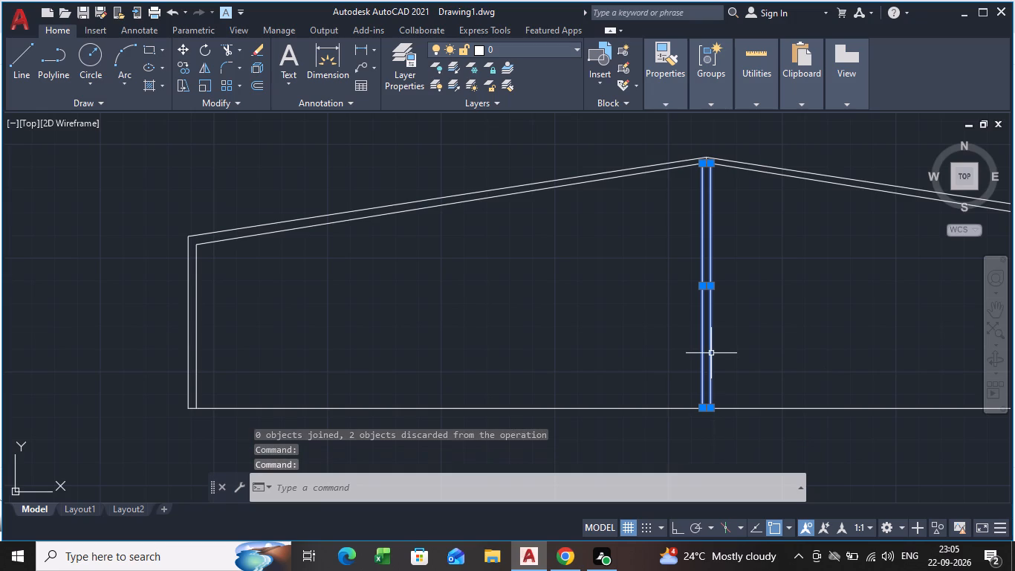
{"action": "type", "text": "group"}
{"action": "key", "text": "Return"}
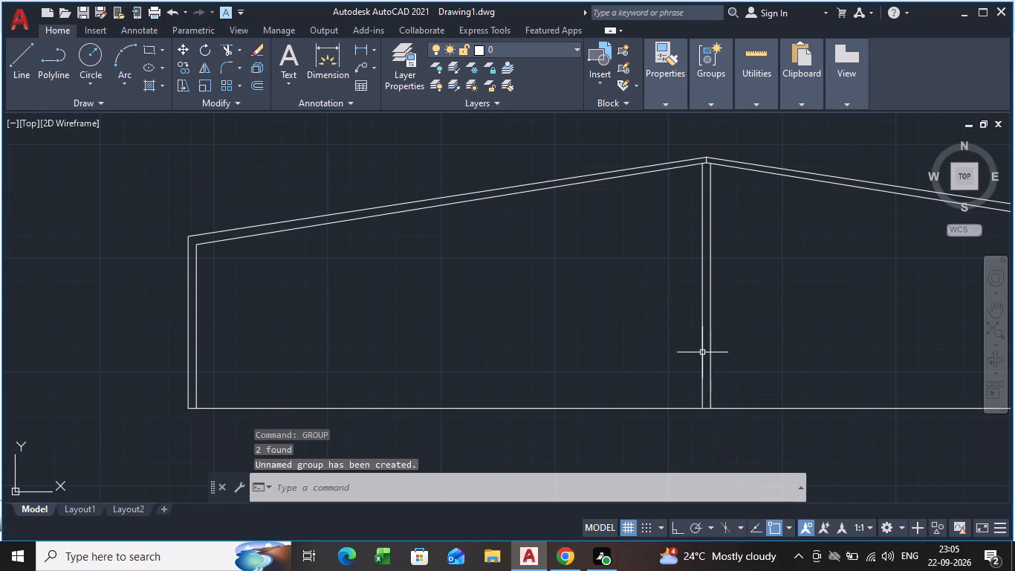
With Ortho on, offset both central column lines 19'2" toward the left end column.
{"action": "left_click", "coordinate": [702, 352]}
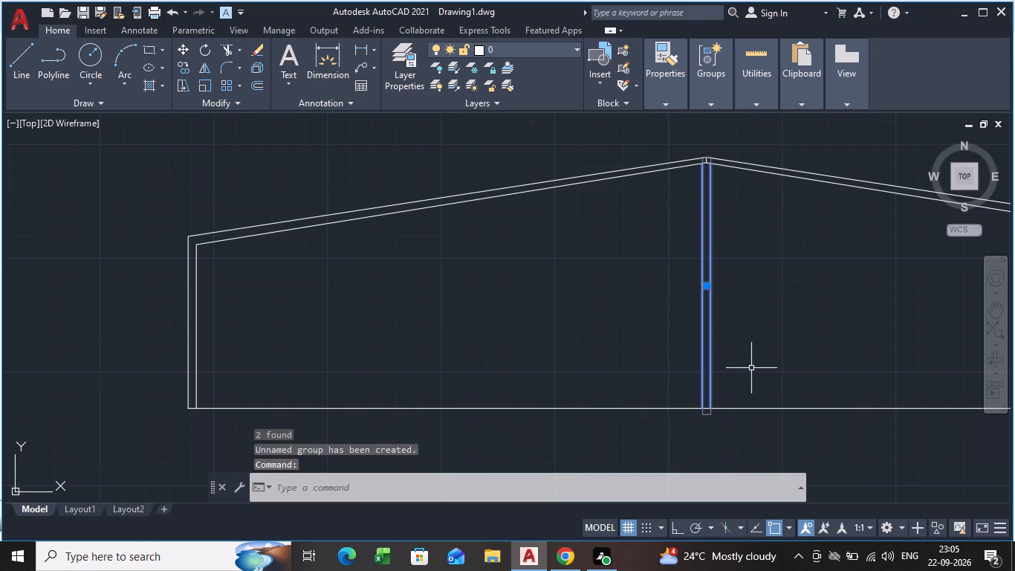
{"action": "key", "text": "o"}
{"action": "type", "text": "ff"}
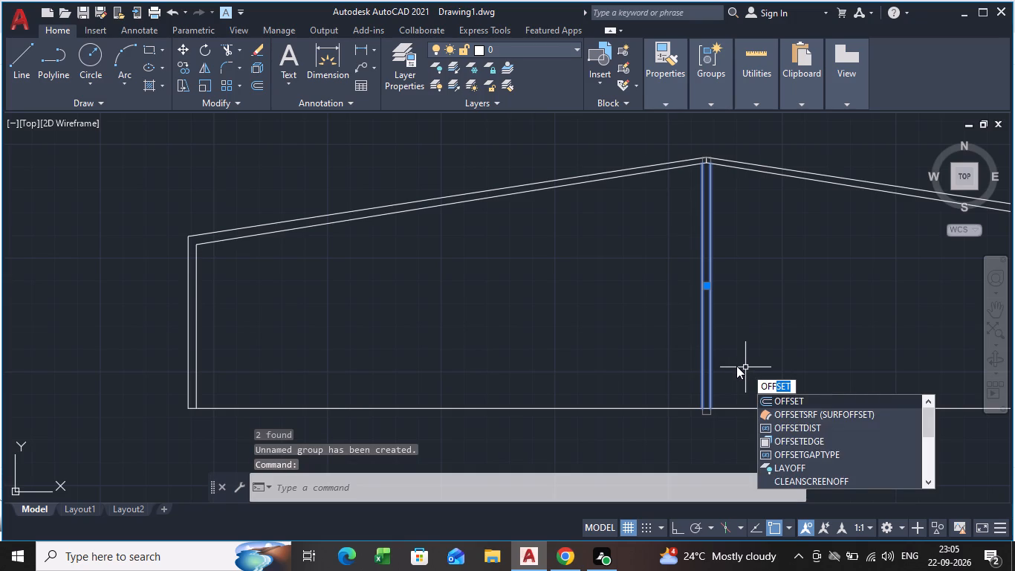
{"action": "key", "text": "Return"}
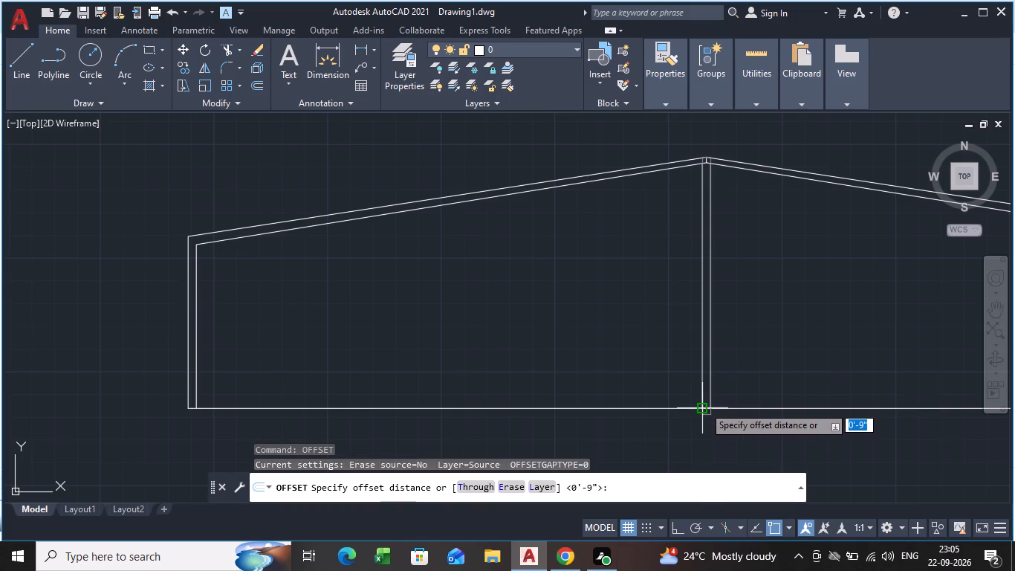
{"action": "left_click", "coordinate": [704, 406]}
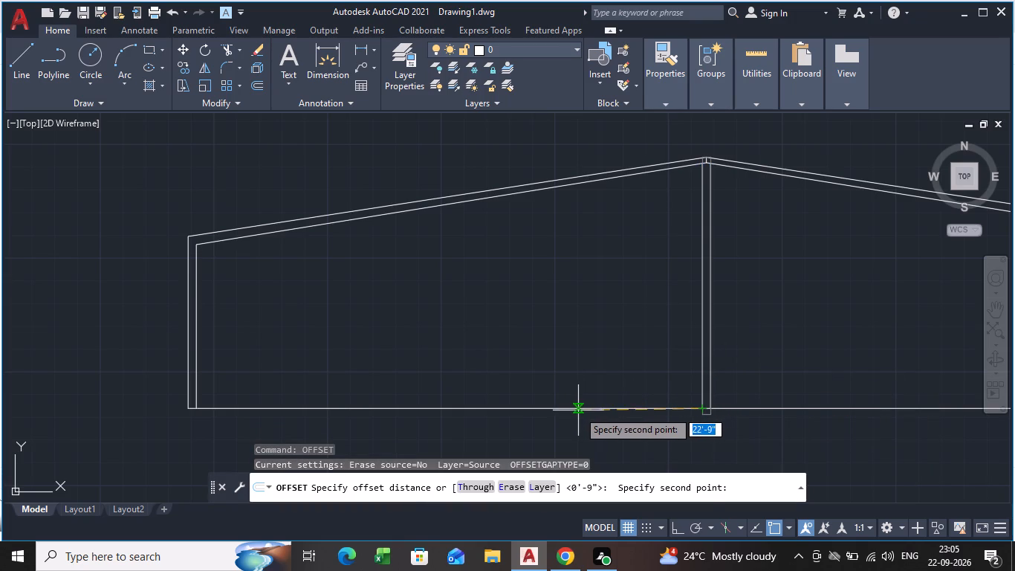
{"action": "key", "text": "ctrl+F8"}
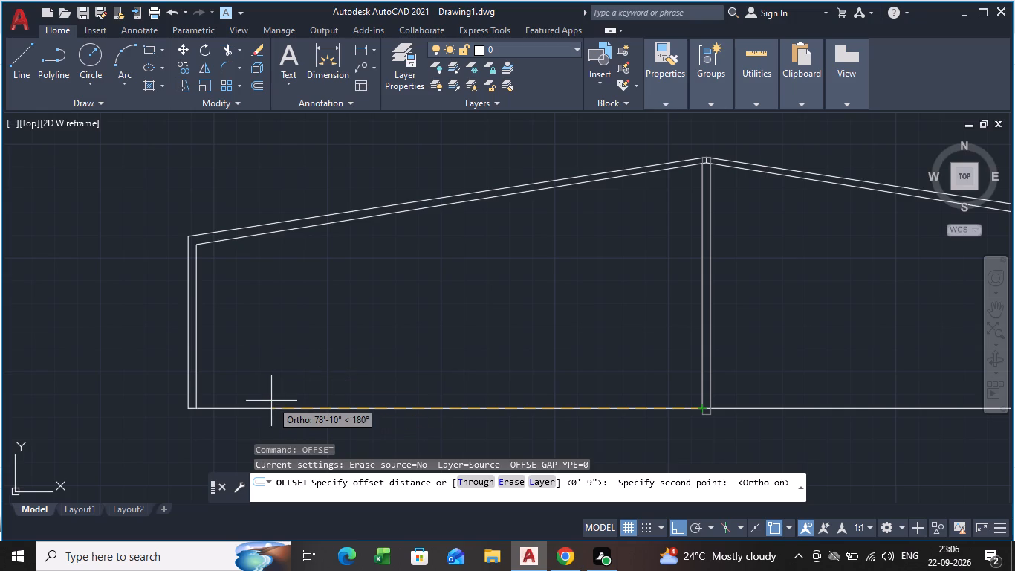
{"action": "key", "text": "1"}
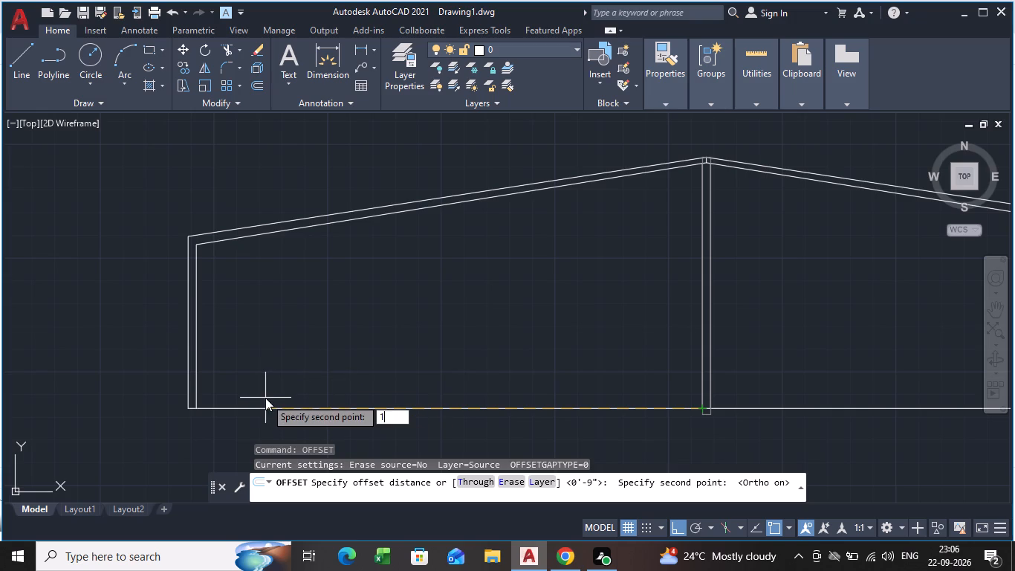
{"action": "type", "text": "9'"}
{"action": "key", "text": "2"}
{"action": "key", "text": "shift+quotedbl"}
{"action": "key", "text": "Return"}
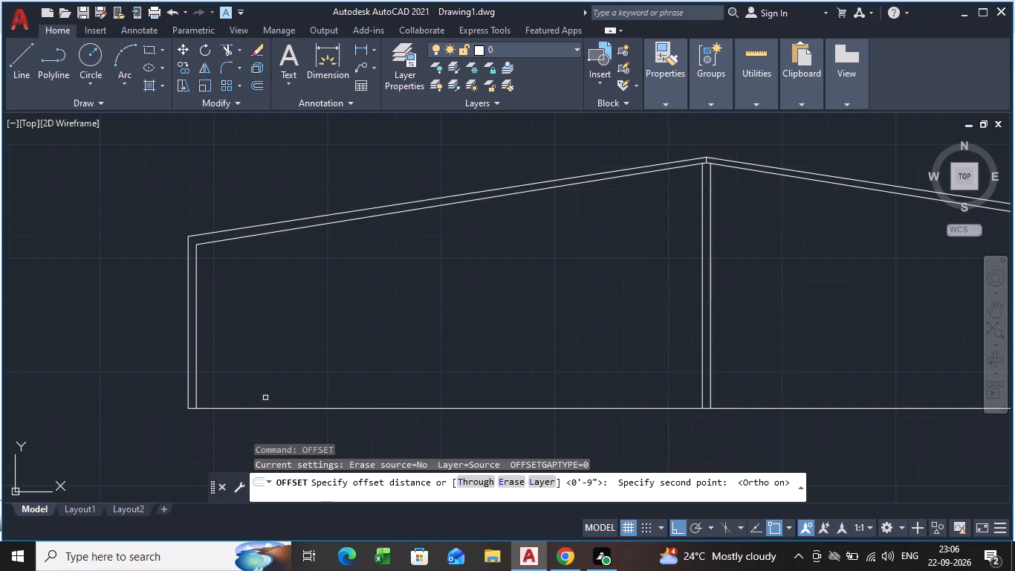
{"action": "left_click", "coordinate": [703, 361]}
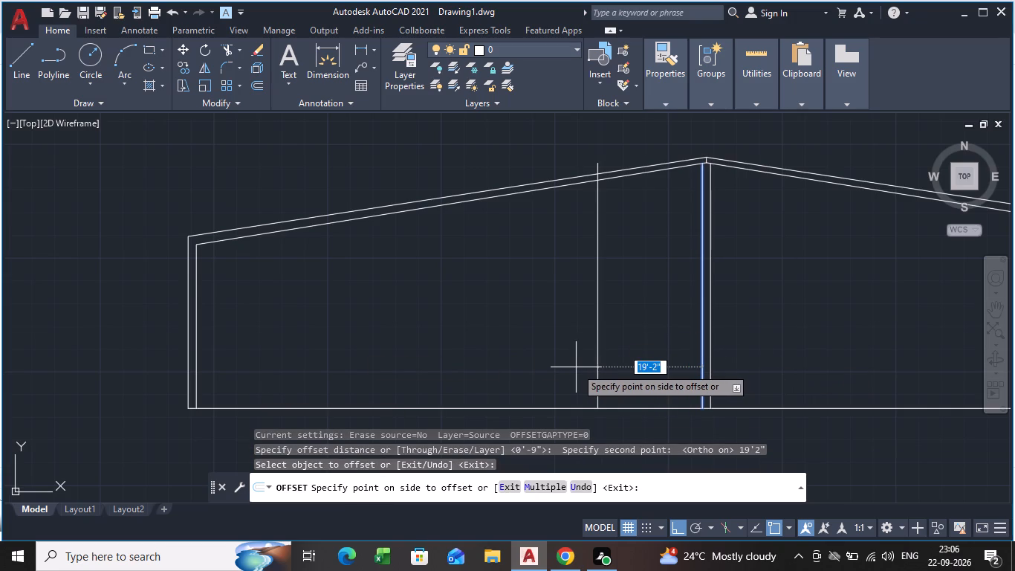
{"action": "left_click", "coordinate": [576, 367]}
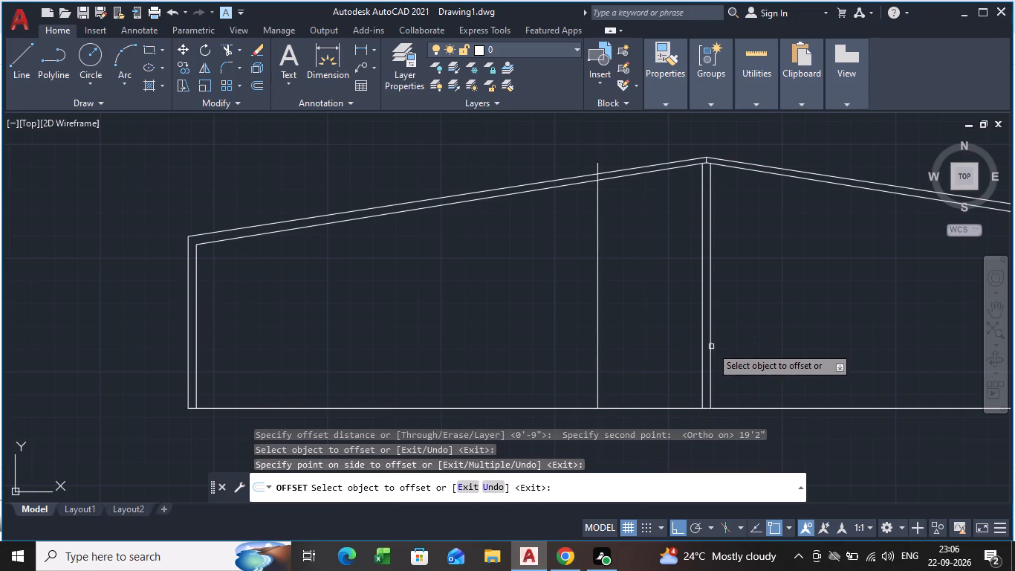
{"action": "left_click", "coordinate": [711, 346]}
{"action": "left_click", "coordinate": [641, 350]}
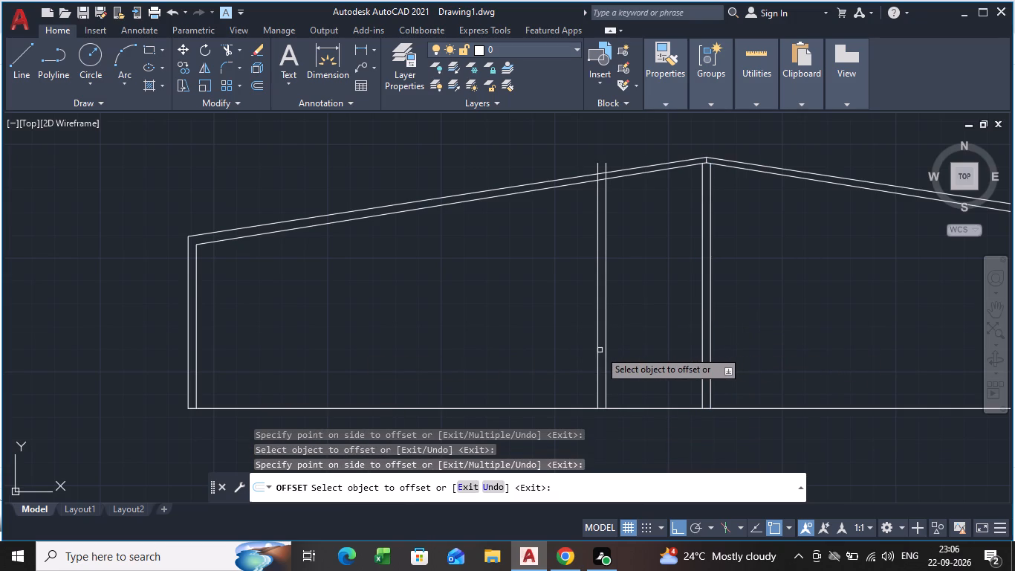
Repeat the 19'2" offset leftward from each newest column pair to make two more column pairs.
{"action": "left_click", "coordinate": [597, 349]}
{"action": "left_click", "coordinate": [522, 338]}
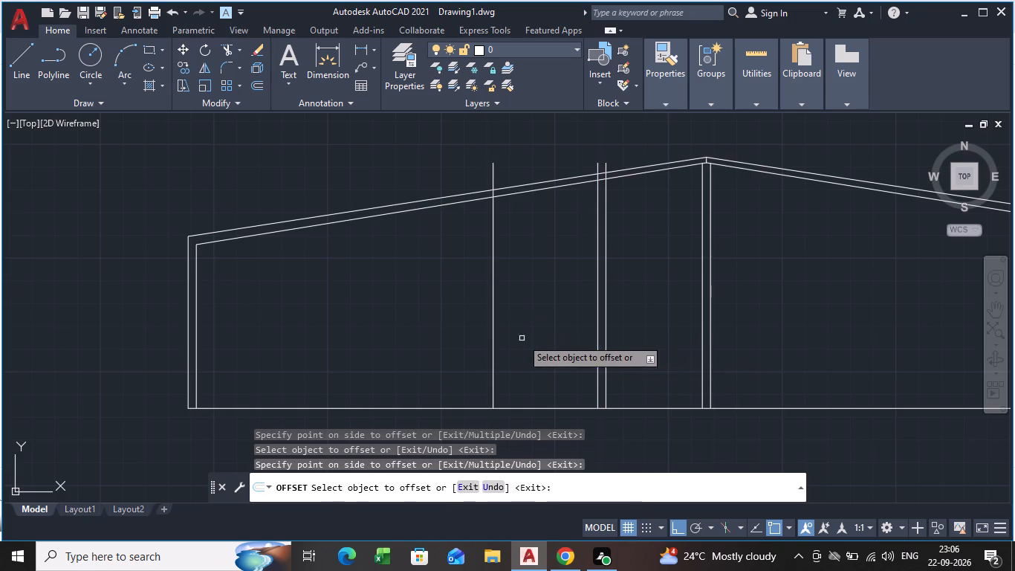
{"action": "left_click", "coordinate": [609, 355]}
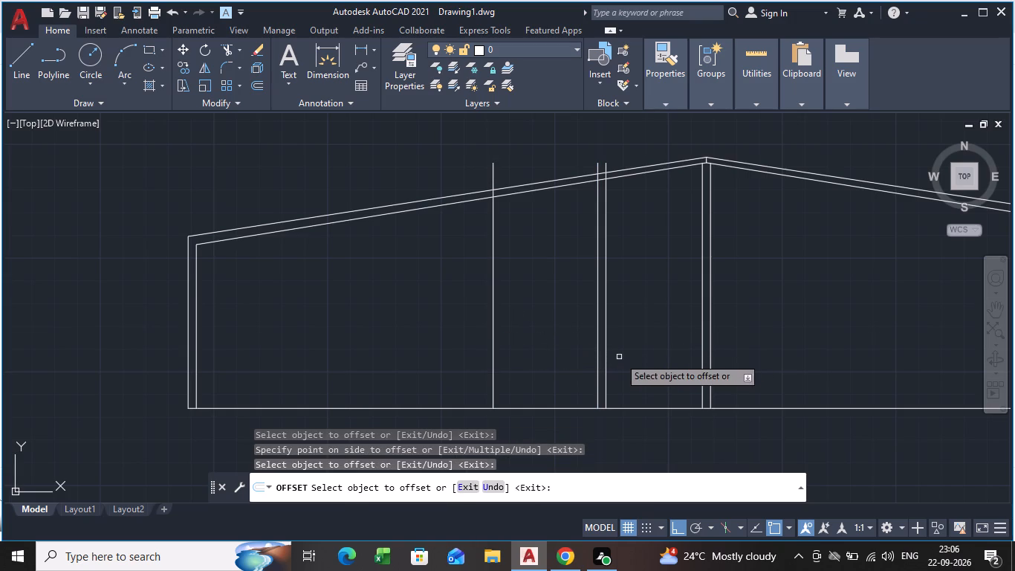
{"action": "left_click", "coordinate": [607, 362]}
{"action": "left_click", "coordinate": [464, 355]}
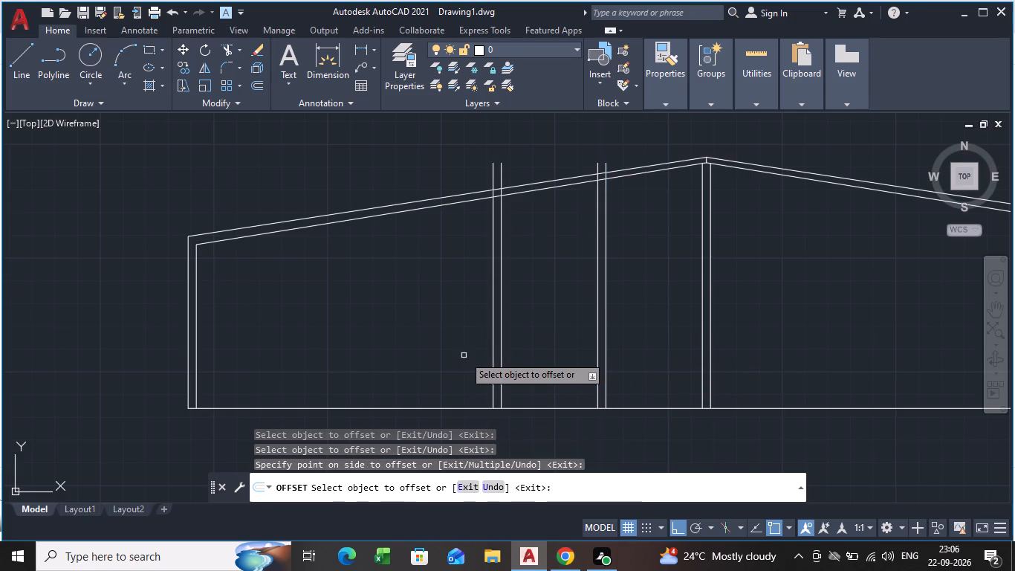
{"action": "left_click", "coordinate": [494, 364]}
{"action": "left_click", "coordinate": [440, 348]}
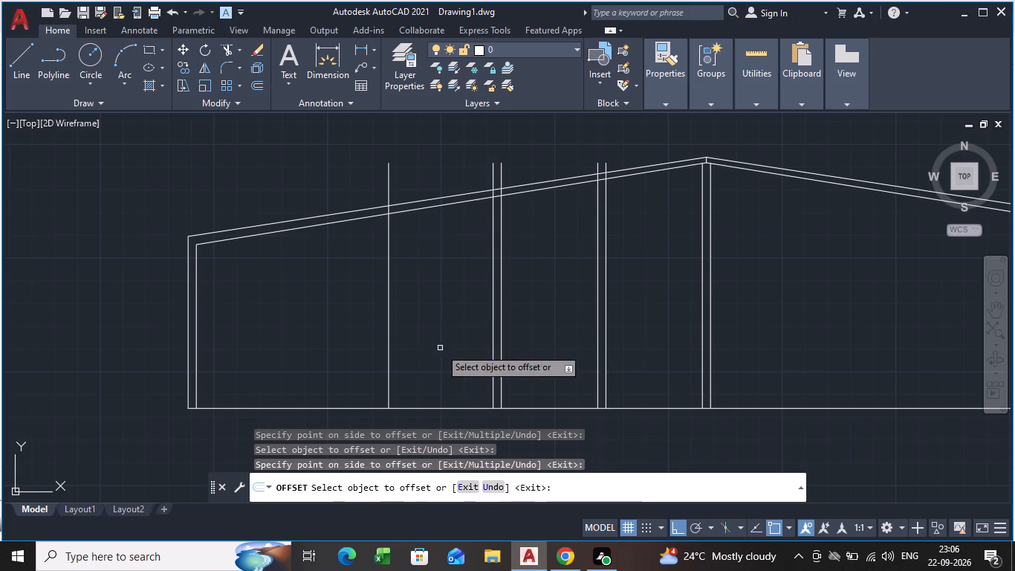
{"action": "left_click", "coordinate": [503, 353]}
{"action": "left_click", "coordinate": [360, 348]}
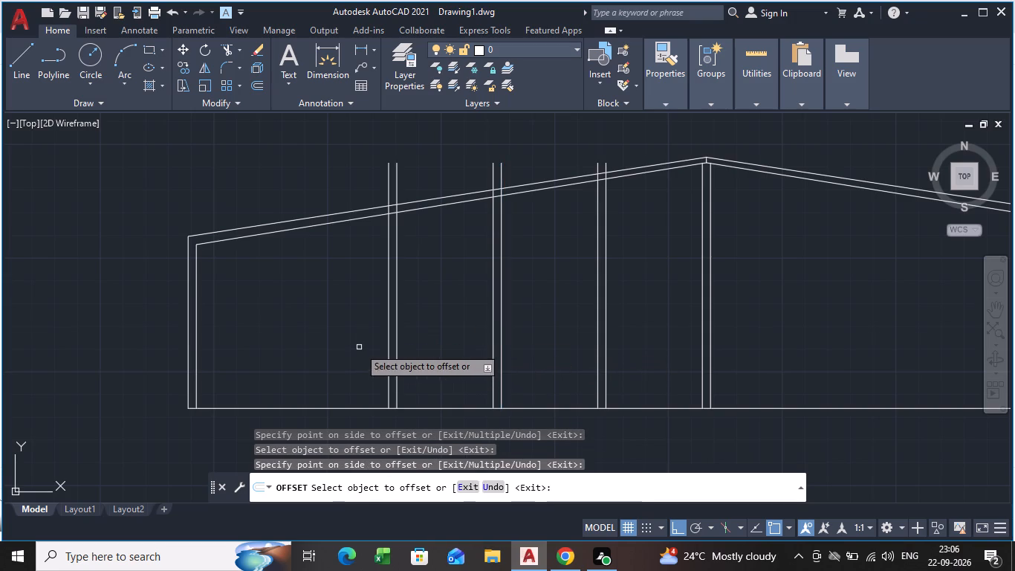
Offset the left line of the leftmost intermediate column pair 19'2" toward the left end column and end the offset.
{"action": "left_click", "coordinate": [387, 343]}
{"action": "left_click", "coordinate": [328, 329]}
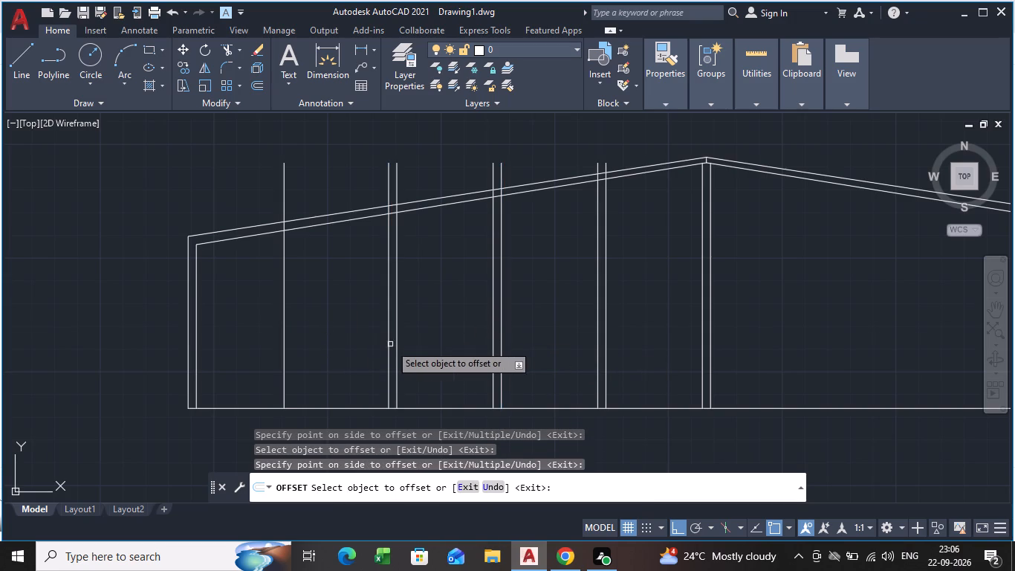
{"action": "left_click", "coordinate": [399, 343]}
{"action": "left_click", "coordinate": [387, 341]}
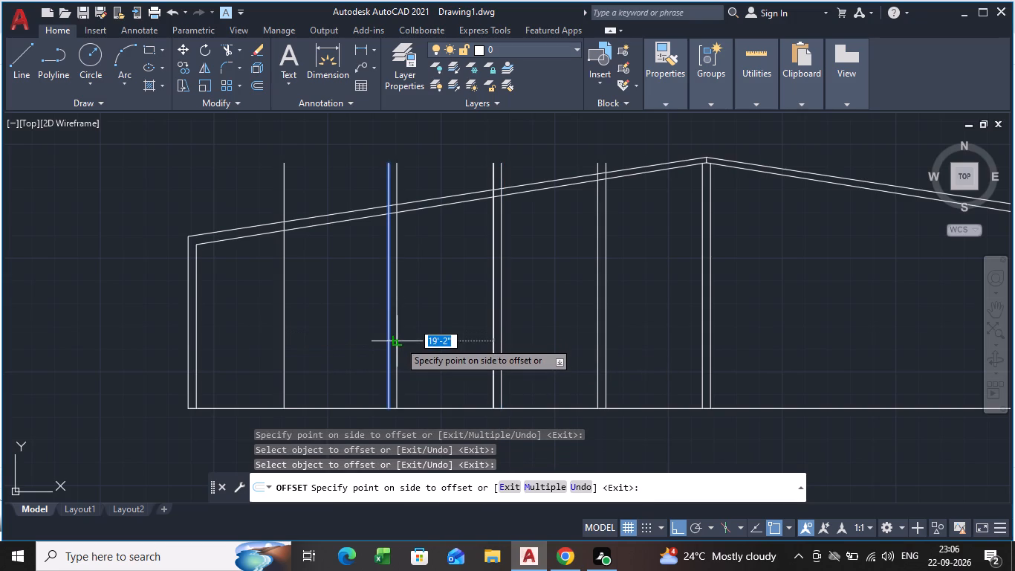
{"action": "key", "text": "Escape"}
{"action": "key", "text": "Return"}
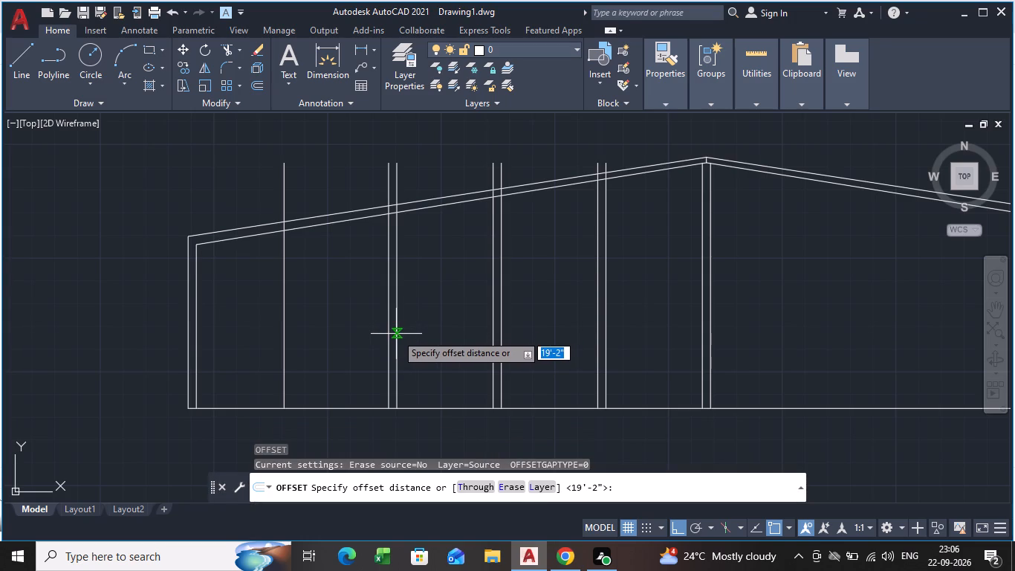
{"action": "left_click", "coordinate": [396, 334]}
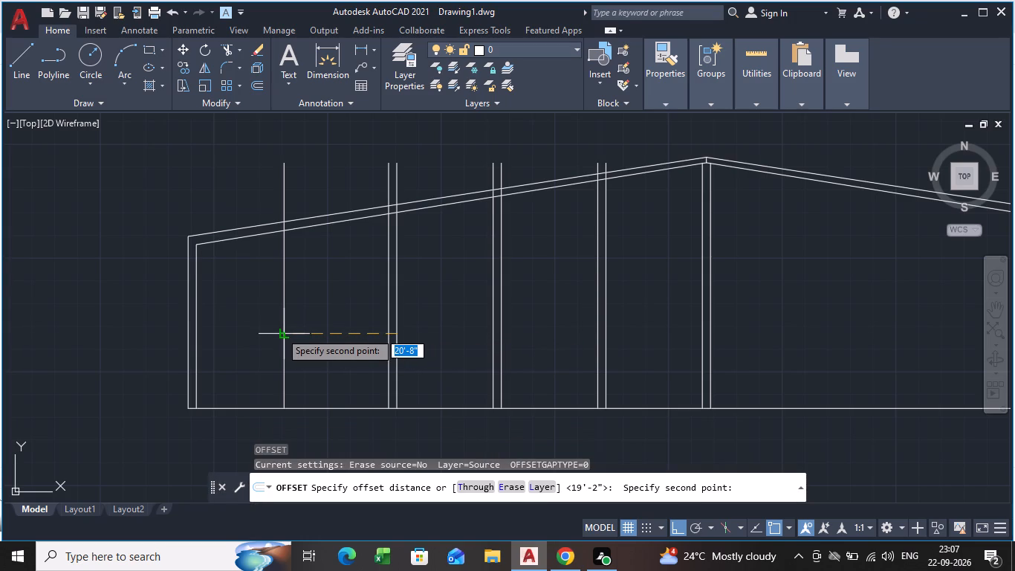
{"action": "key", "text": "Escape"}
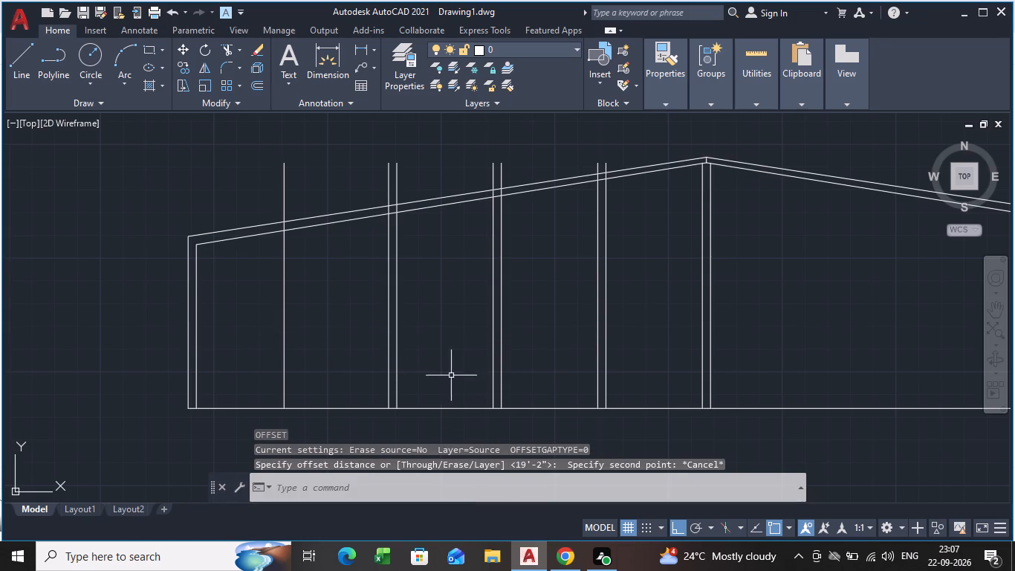
Offset the right line of the leftmost complete intermediate column pair 19'2" toward the left end column to complete the fourth pair.
{"action": "left_click", "coordinate": [398, 359]}
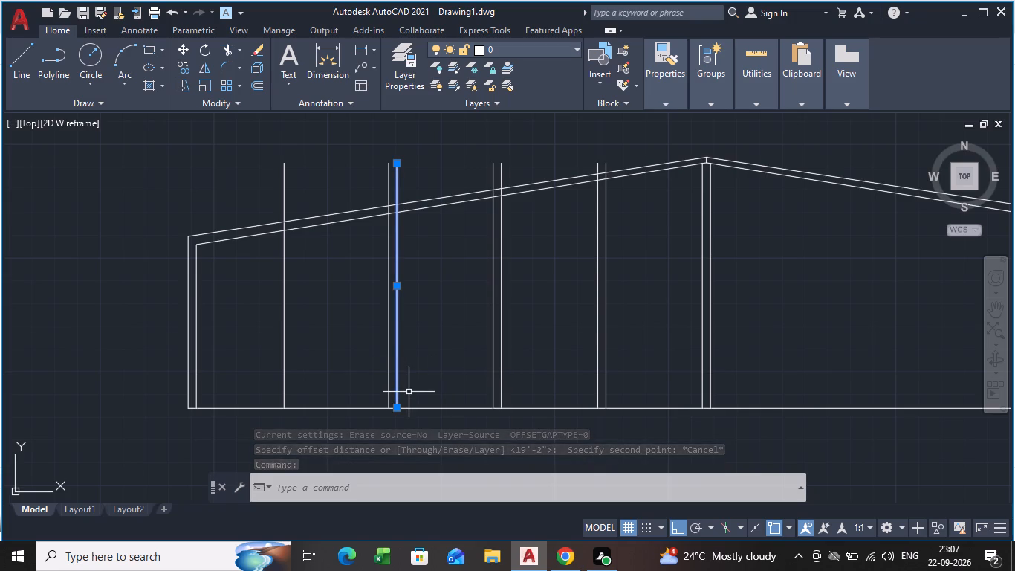
{"action": "type", "text": "off"}
{"action": "key", "text": "Return"}
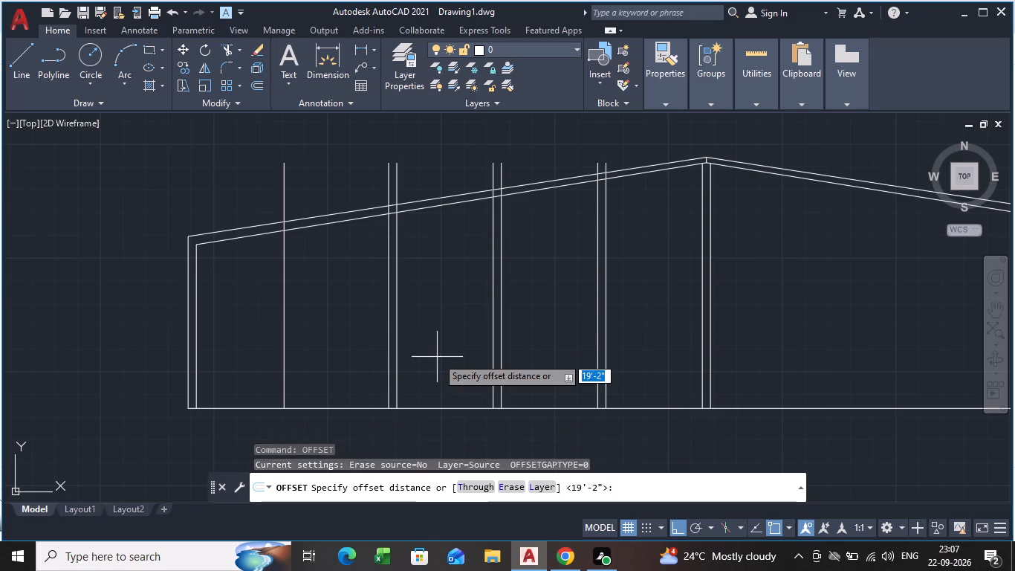
{"action": "left_click", "coordinate": [398, 372]}
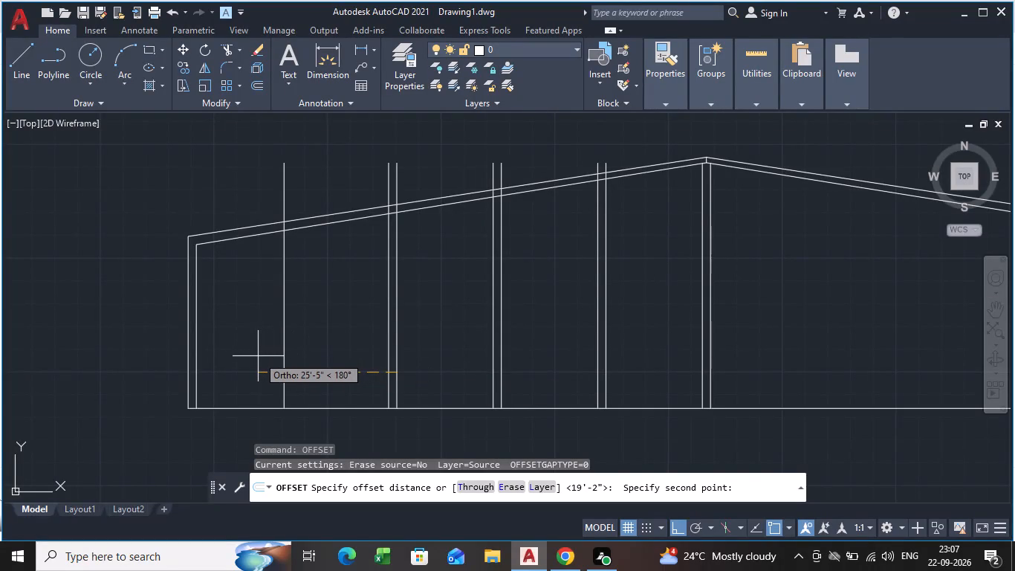
{"action": "type", "text": "19'"}
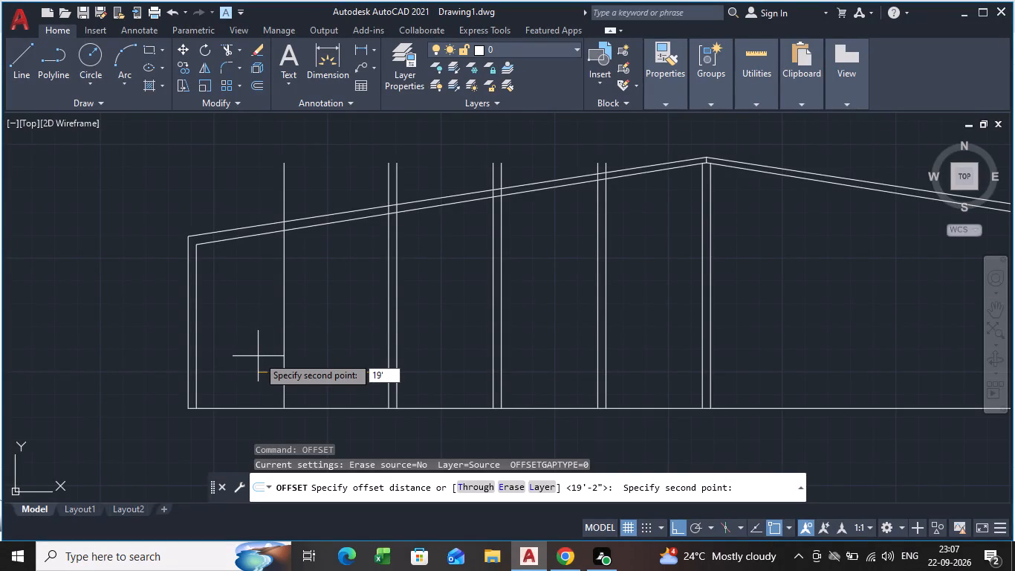
{"action": "key", "text": "2"}
{"action": "key", "text": "shift+quotedbl"}
{"action": "key", "text": "Return"}
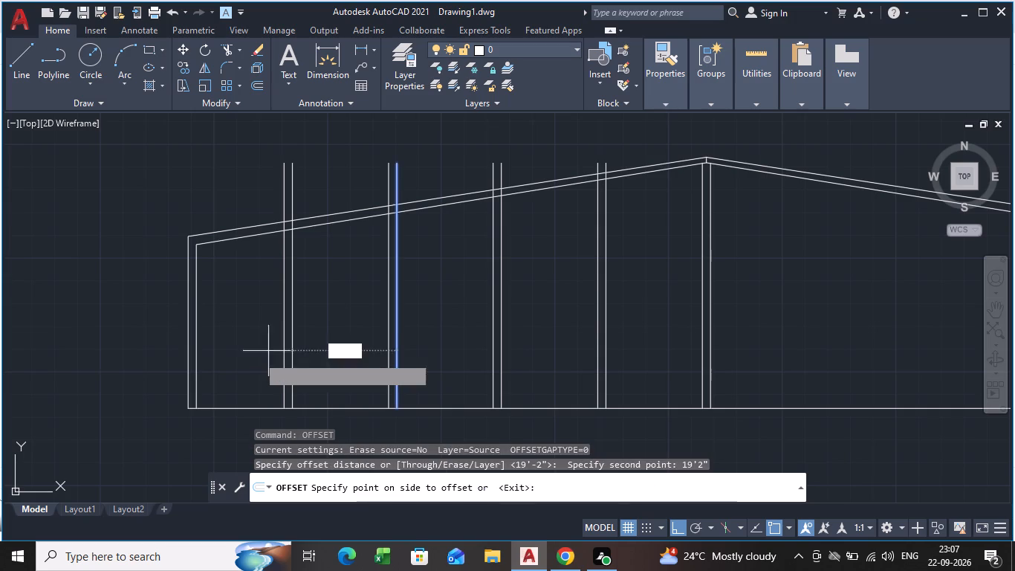
{"action": "left_click", "coordinate": [251, 339]}
{"action": "key", "text": "Escape"}
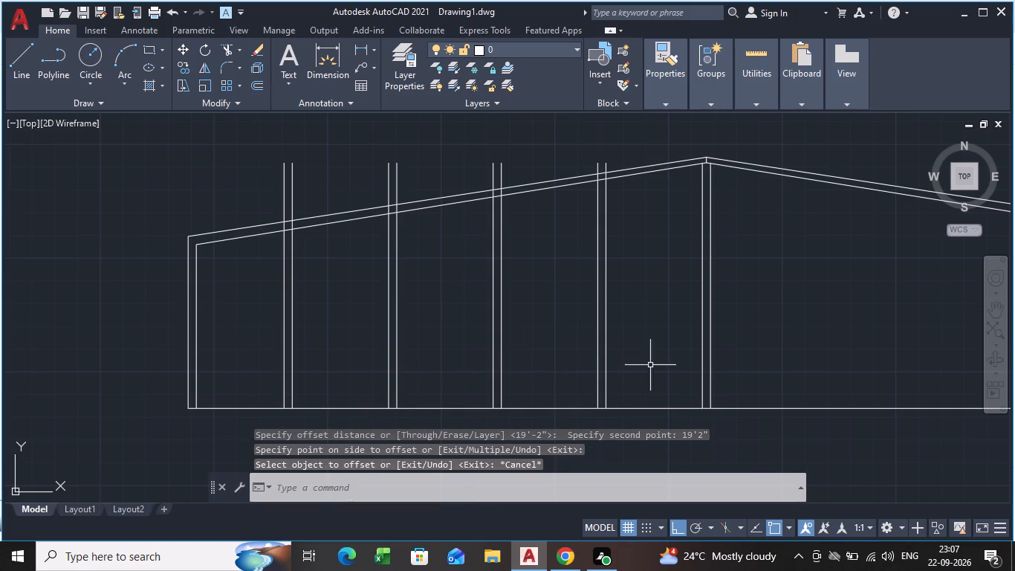
Offset both central column lines 19'2" toward the right end column.
{"action": "middle_click_drag", "start_coordinate": [676, 333], "coordinate": [422, 320]}
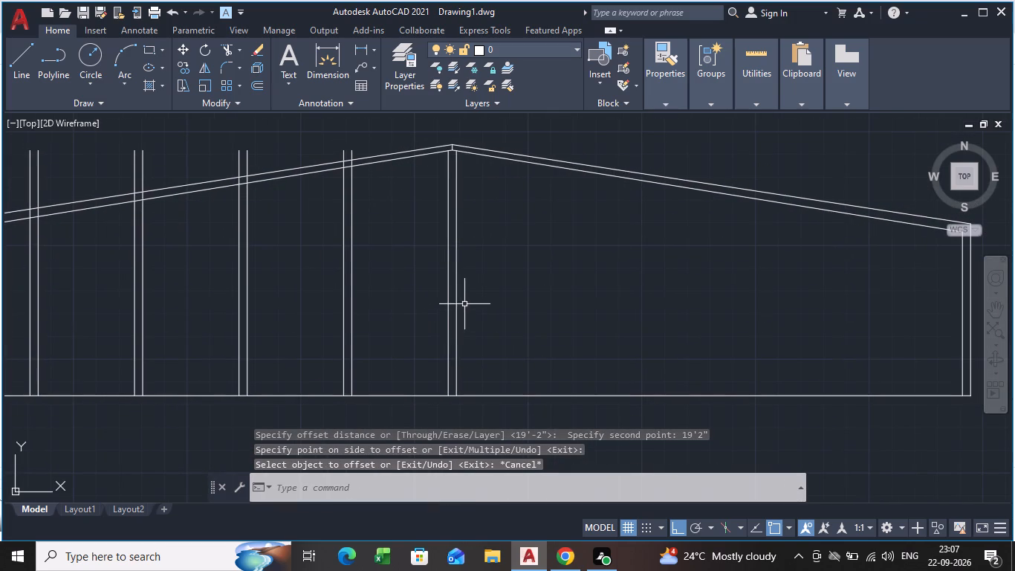
{"action": "key", "text": "Return"}
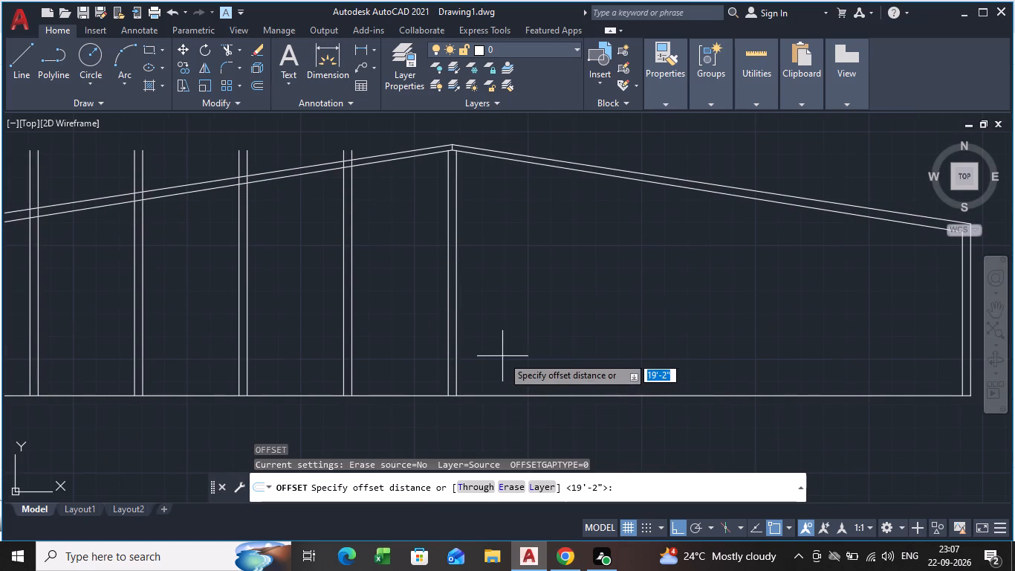
{"action": "left_click", "coordinate": [457, 338]}
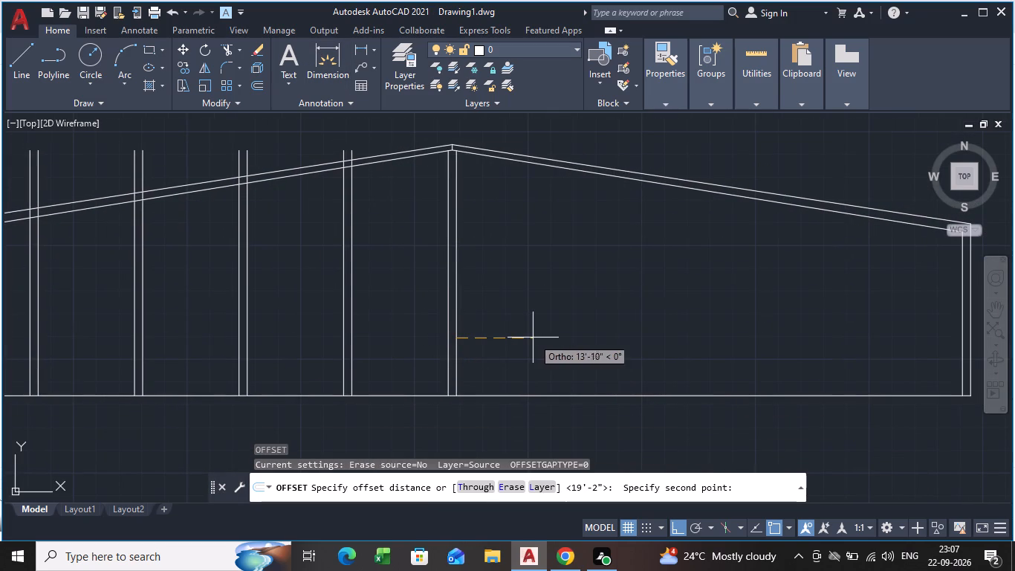
{"action": "left_click", "coordinate": [583, 488]}
{"action": "key", "text": "1"}
{"action": "type", "text": "9'"}
{"action": "key", "text": "2"}
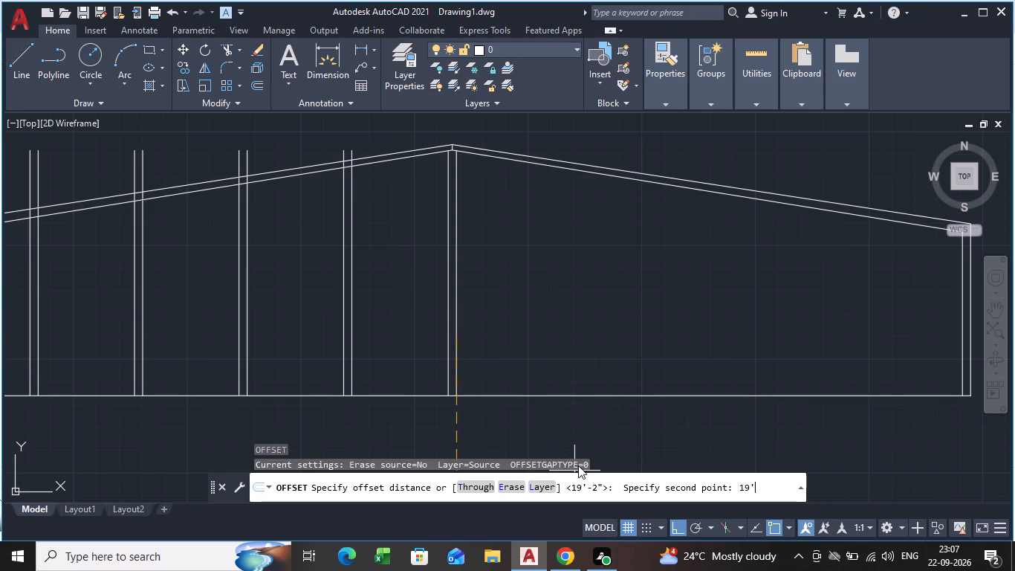
{"action": "key", "text": "shift+quotedbl"}
{"action": "key", "text": "Return"}
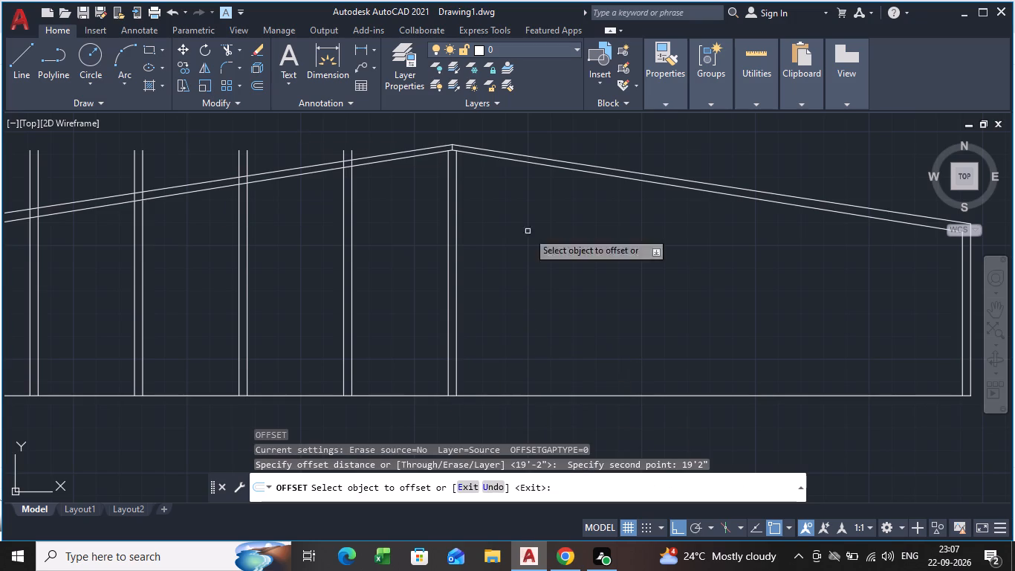
{"action": "left_click", "coordinate": [448, 314]}
{"action": "left_click", "coordinate": [506, 320]}
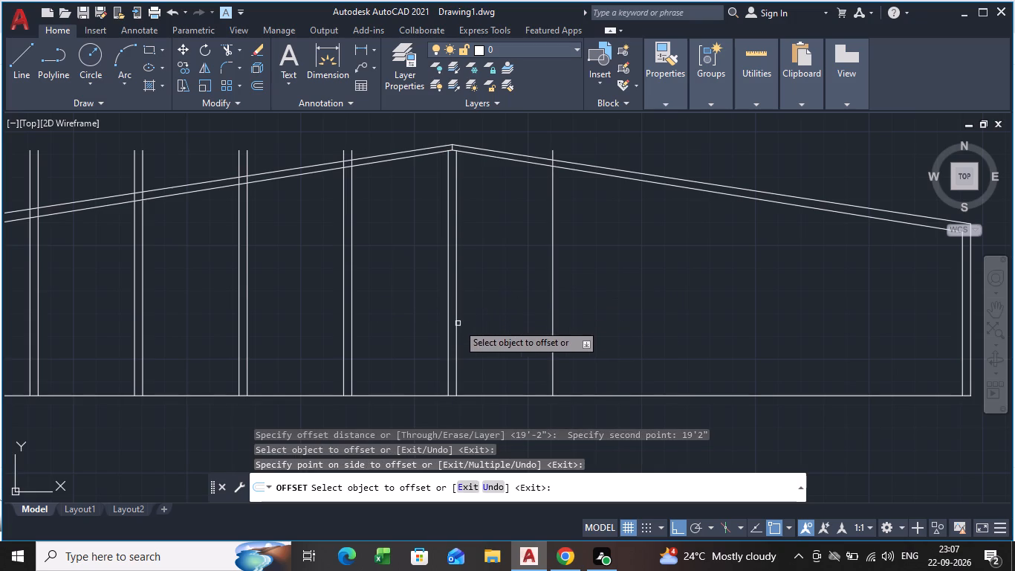
{"action": "left_click", "coordinate": [458, 324]}
{"action": "left_click", "coordinate": [614, 300]}
Repeat the 19'2" offset rightward from each newest column pair to make three more column pairs, and end the offset.
{"action": "left_click", "coordinate": [551, 313]}
{"action": "left_click", "coordinate": [638, 305]}
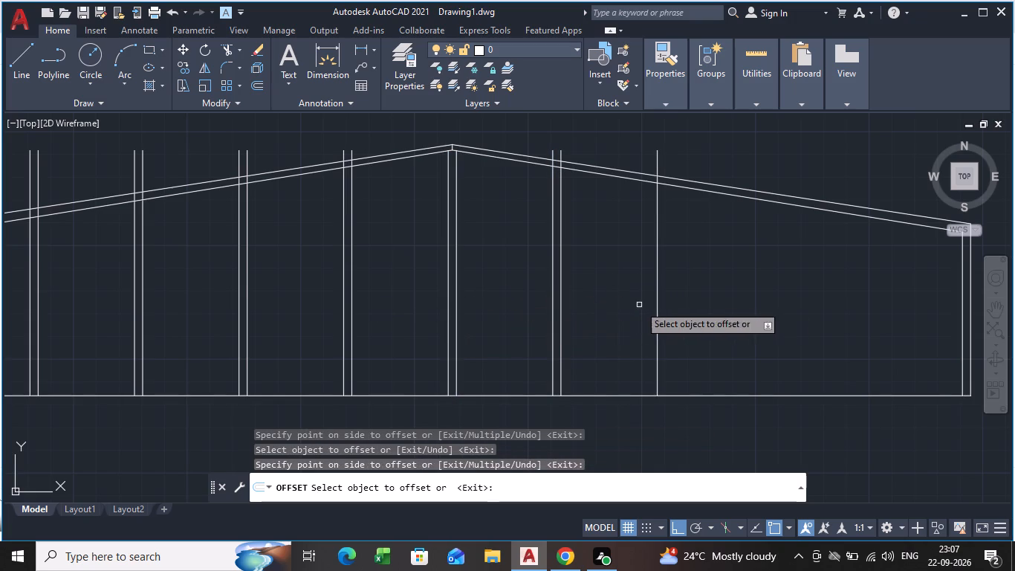
{"action": "left_click", "coordinate": [561, 318]}
{"action": "left_click", "coordinate": [671, 303]}
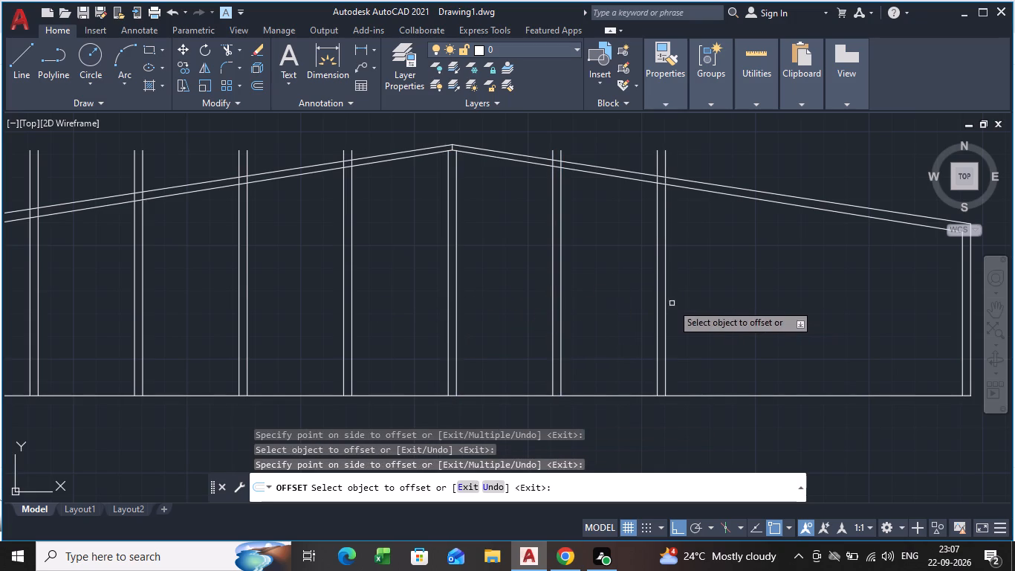
{"action": "left_click", "coordinate": [657, 306]}
{"action": "left_click", "coordinate": [736, 304]}
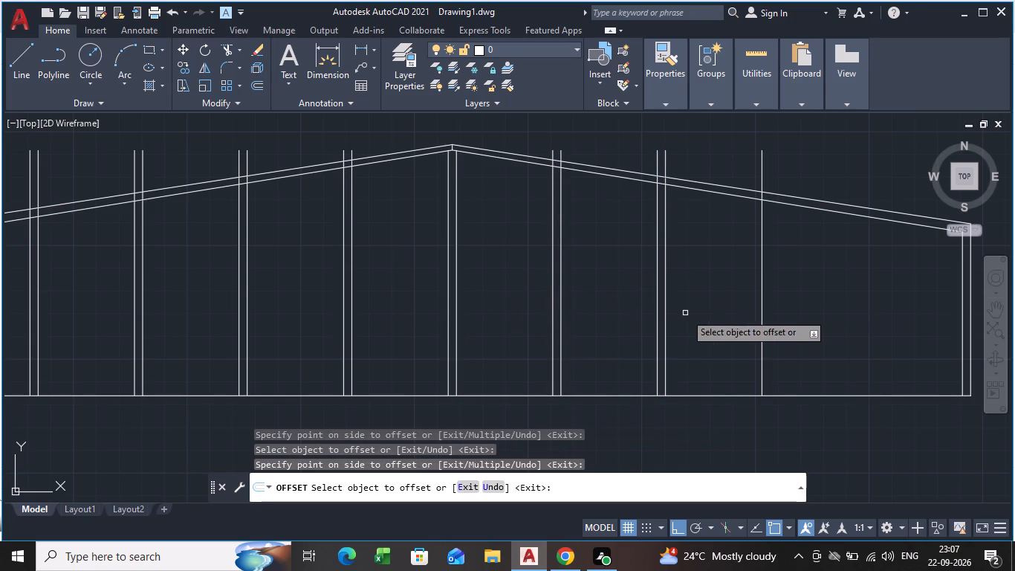
{"action": "left_click", "coordinate": [664, 320]}
{"action": "left_click", "coordinate": [810, 303]}
{"action": "left_click", "coordinate": [761, 312]}
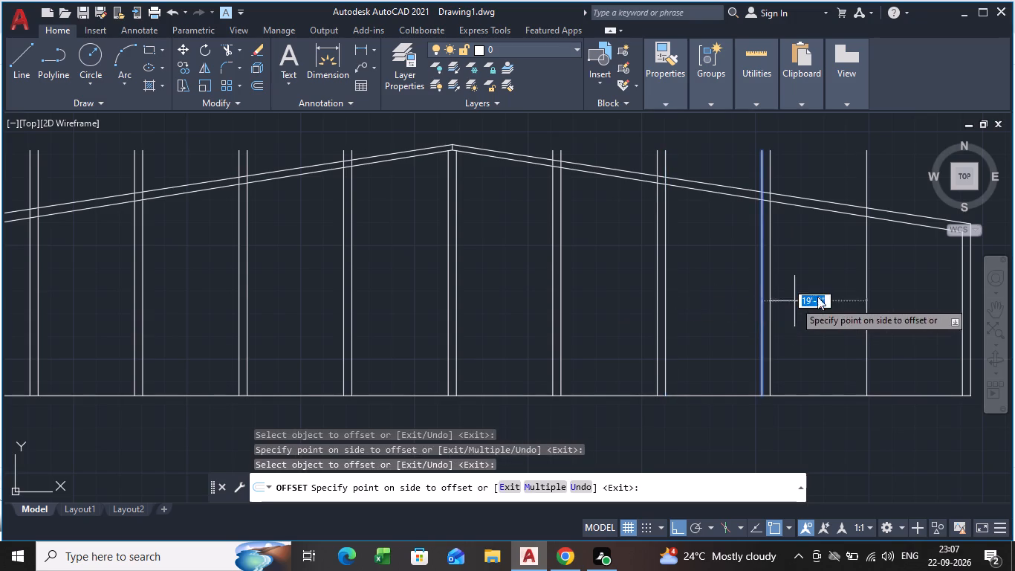
{"action": "left_click", "coordinate": [869, 286]}
{"action": "left_click", "coordinate": [768, 314]}
{"action": "left_click", "coordinate": [909, 296]}
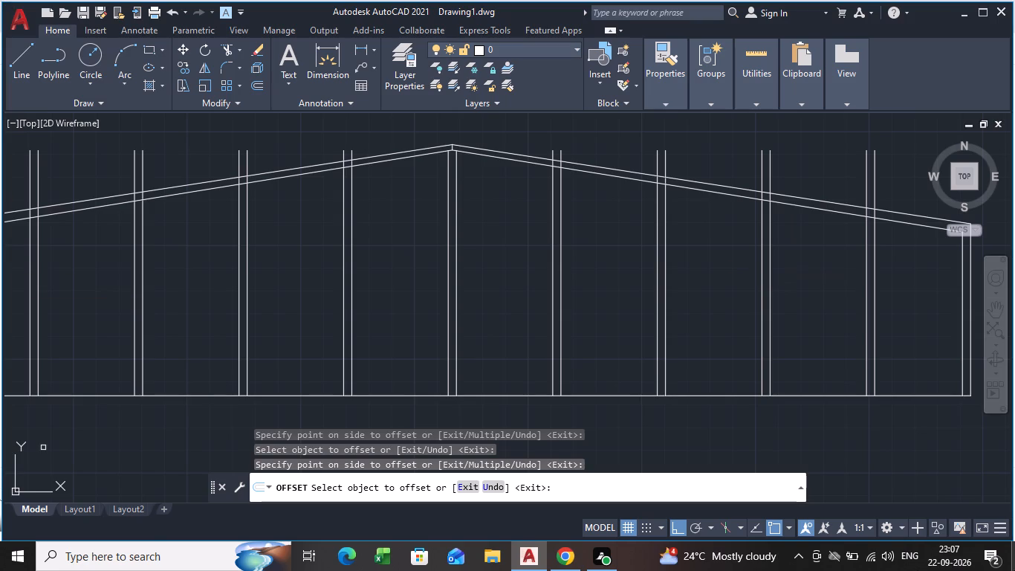
{"action": "key", "text": "Escape"}
Trim the tops of the four left intermediate column pairs where they project above the upper roof line.
{"action": "scroll", "coordinate": [530, 361], "scroll_direction": "down", "scroll_amount": 3}
{"action": "scroll", "coordinate": [396, 323], "scroll_direction": "up", "scroll_amount": 3}
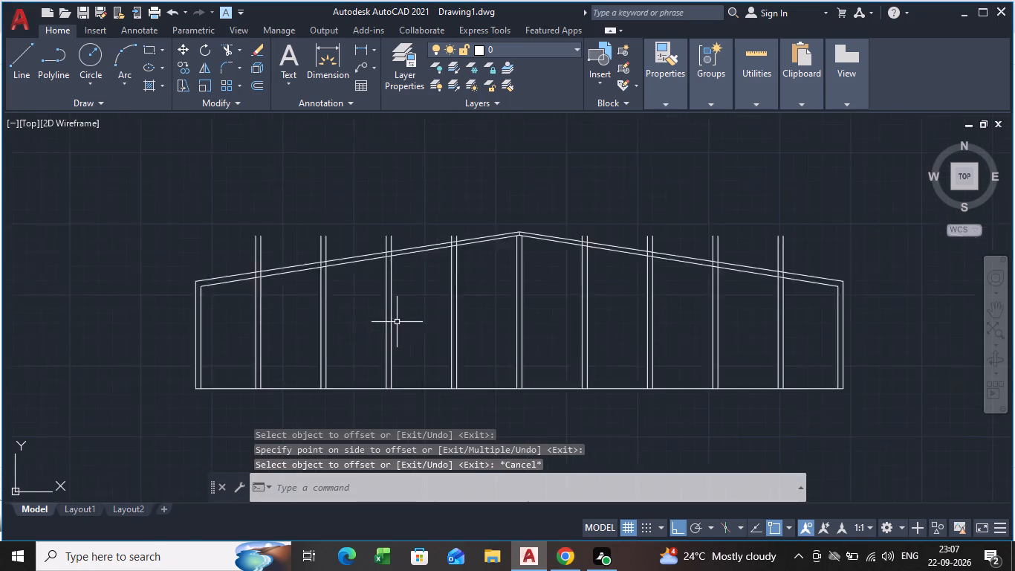
{"action": "key", "text": "t"}
{"action": "key", "text": "r"}
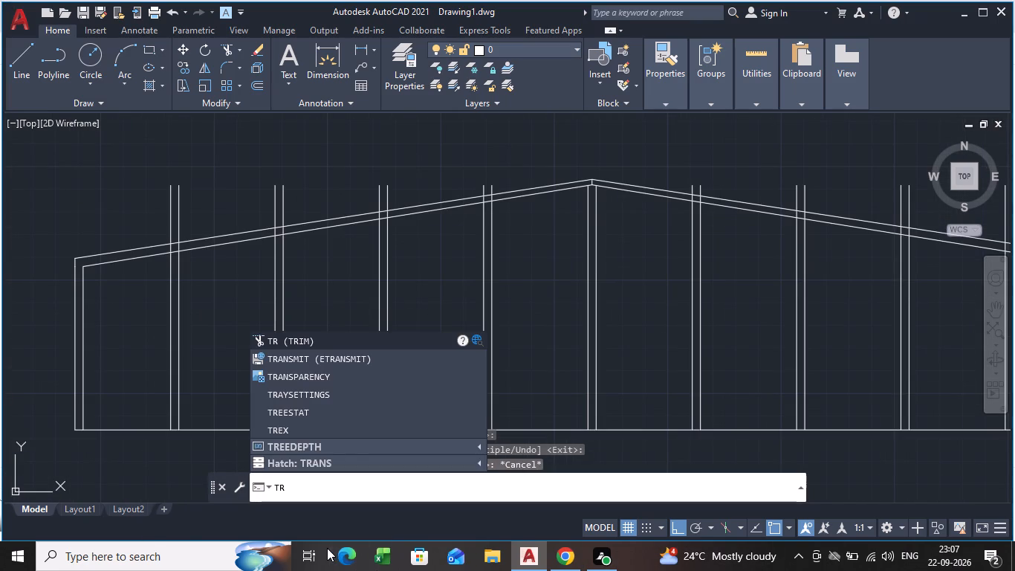
{"action": "key", "text": "Return"}
{"action": "key", "text": "Return"}
{"action": "left_click_drag", "start_coordinate": [114, 213], "coordinate": [129, 204]}
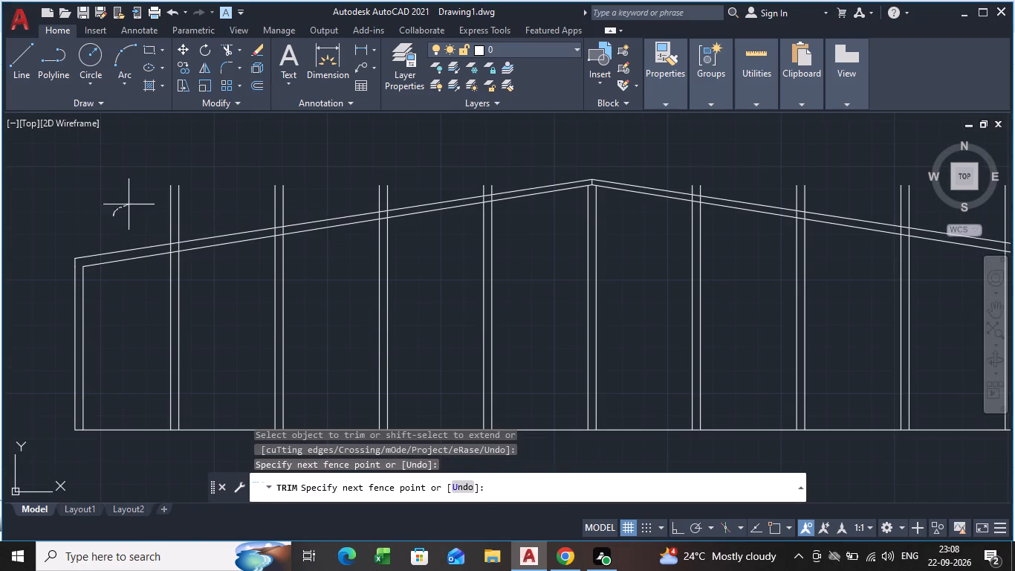
{"action": "left_click_drag", "start_coordinate": [129, 204], "coordinate": [494, 183]}
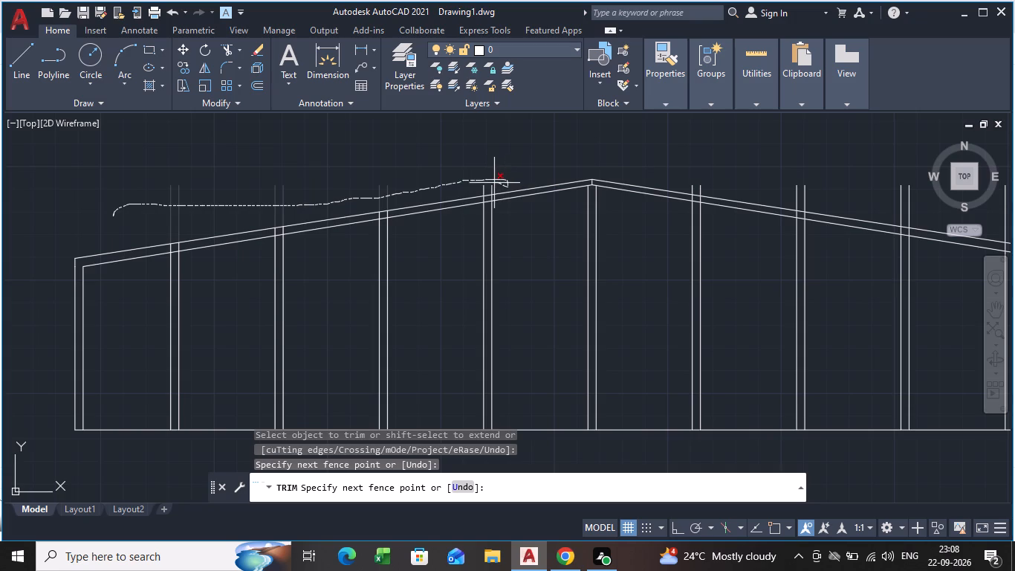
{"action": "left_click_drag", "start_coordinate": [494, 183], "coordinate": [461, 193]}
{"action": "scroll", "coordinate": [529, 161], "scroll_direction": "up", "scroll_amount": 3}
{"action": "left_click_drag", "start_coordinate": [316, 294], "coordinate": [358, 266]}
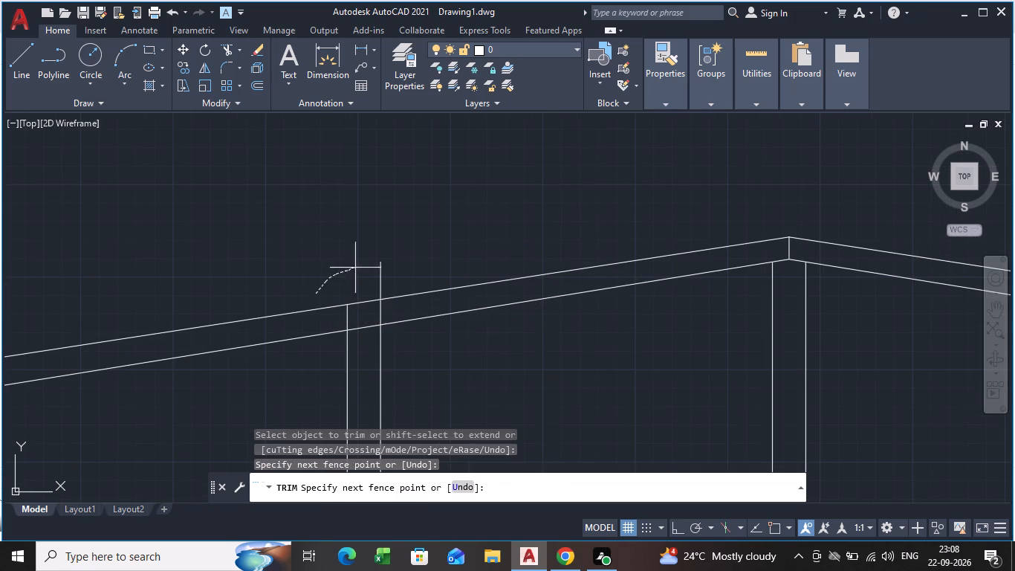
{"action": "left_click_drag", "start_coordinate": [358, 266], "coordinate": [398, 251]}
{"action": "left_click_drag", "start_coordinate": [403, 258], "coordinate": [344, 288]}
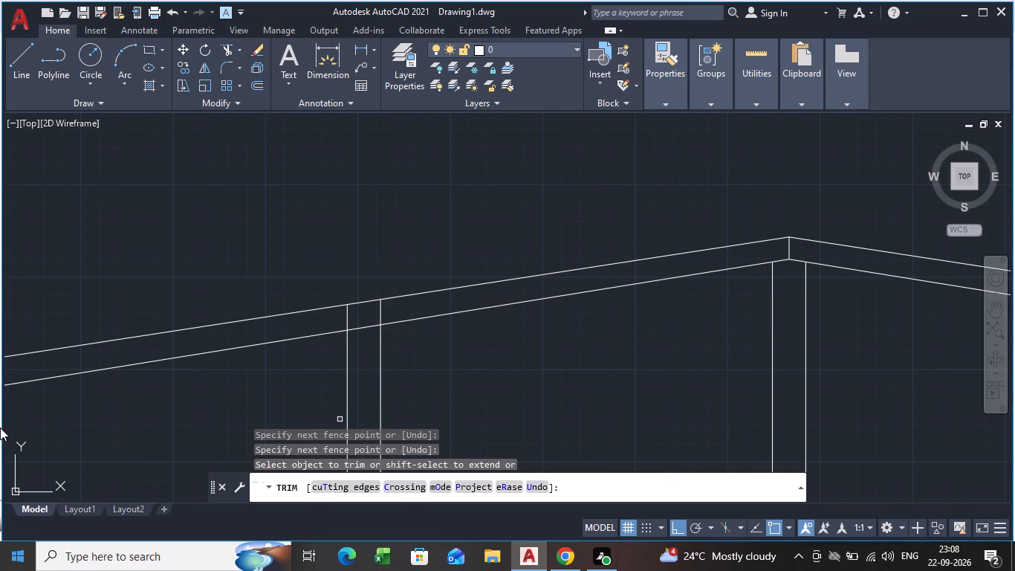
Trim the tops of the four right intermediate column pairs above the upper roof line and end the trim.
{"action": "scroll", "coordinate": [567, 301], "scroll_direction": "down", "scroll_amount": 2}
{"action": "middle_click_drag", "start_coordinate": [565, 291], "coordinate": [470, 168]}
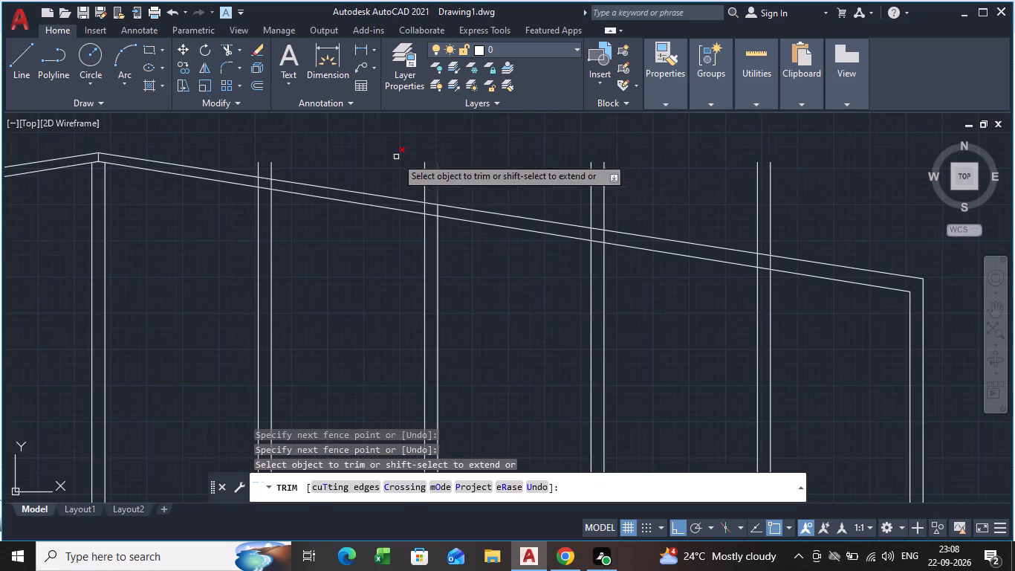
{"action": "scroll", "coordinate": [321, 145], "scroll_direction": "up", "scroll_amount": 2}
{"action": "left_click_drag", "start_coordinate": [145, 207], "coordinate": [213, 208]}
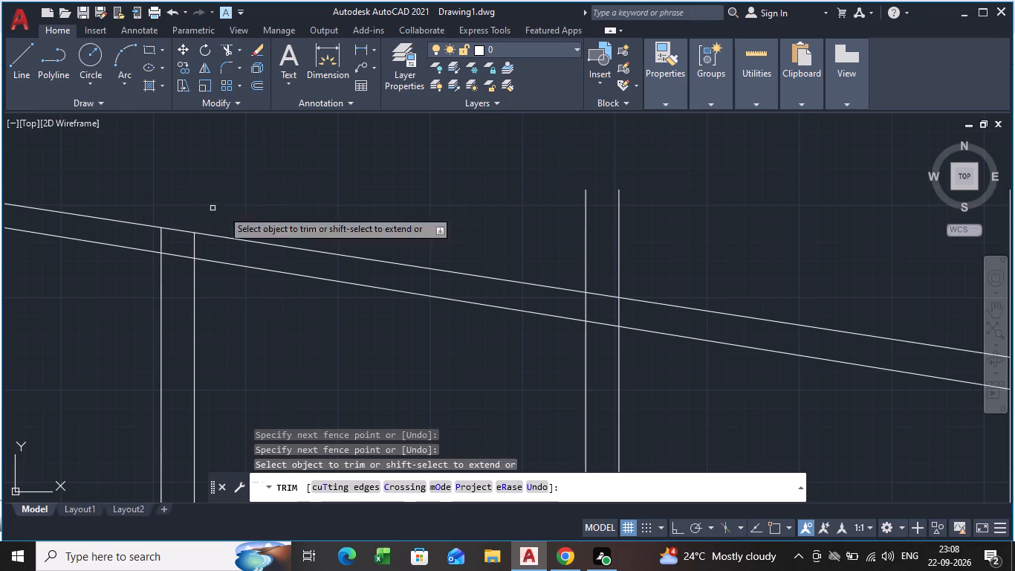
{"action": "left_click_drag", "start_coordinate": [681, 270], "coordinate": [431, 220]}
{"action": "scroll", "coordinate": [642, 268], "scroll_direction": "down", "scroll_amount": 2}
{"action": "middle_click_drag", "start_coordinate": [535, 269], "coordinate": [0, 209]}
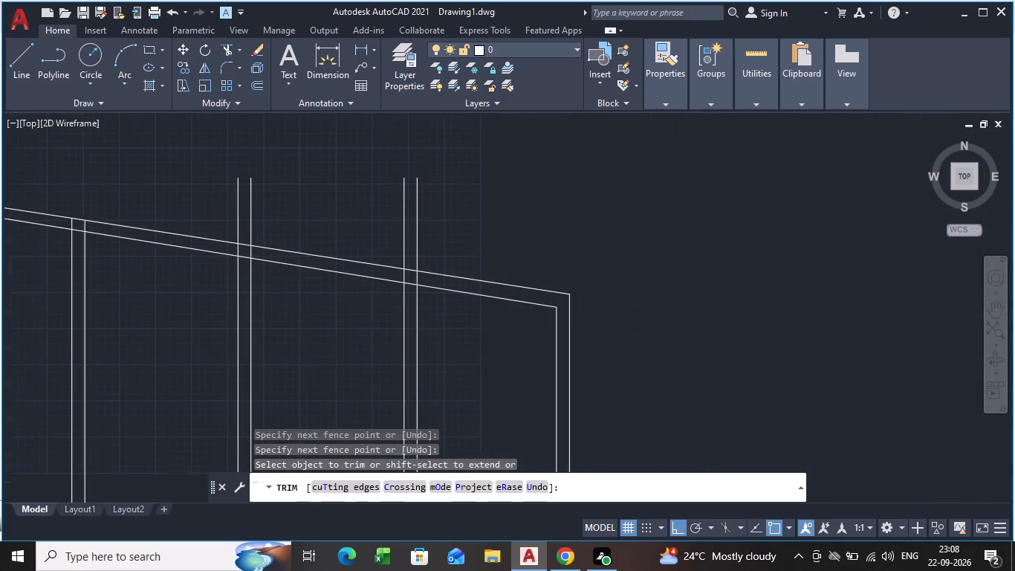
{"action": "middle_click_drag", "start_coordinate": [0, 209], "coordinate": [0, 207]}
{"action": "left_click_drag", "start_coordinate": [27, 181], "coordinate": [457, 220]}
{"action": "scroll", "coordinate": [334, 285], "scroll_direction": "down", "scroll_amount": 2}
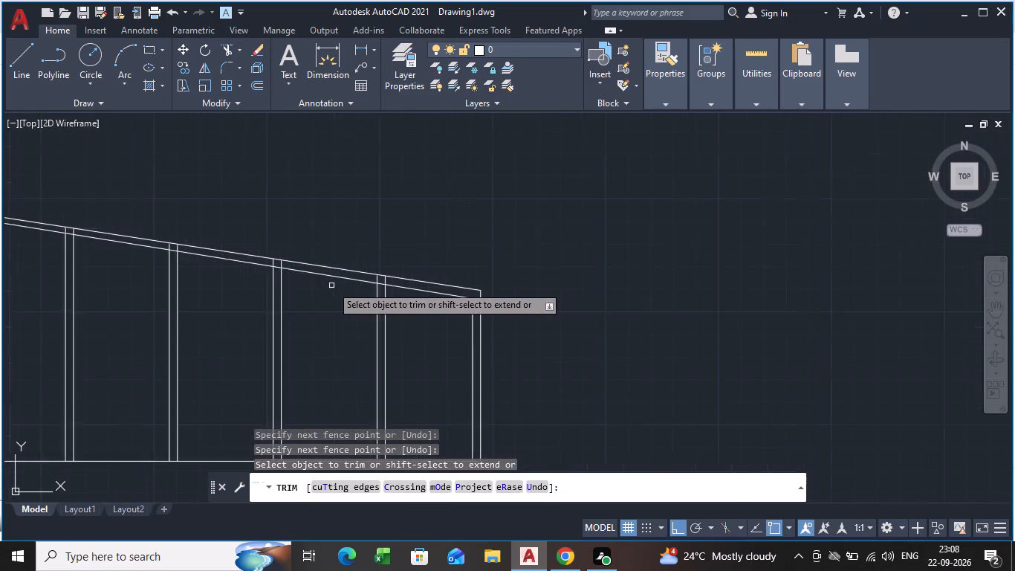
{"action": "scroll", "coordinate": [331, 285], "scroll_direction": "down", "scroll_amount": 1}
{"action": "key", "text": "Escape"}
Draw a line 15' up from the outer base corner of the left end column, continuing horizontally to the right end column's outer edge.
{"action": "middle_click_drag", "start_coordinate": [157, 301], "coordinate": [397, 266]}
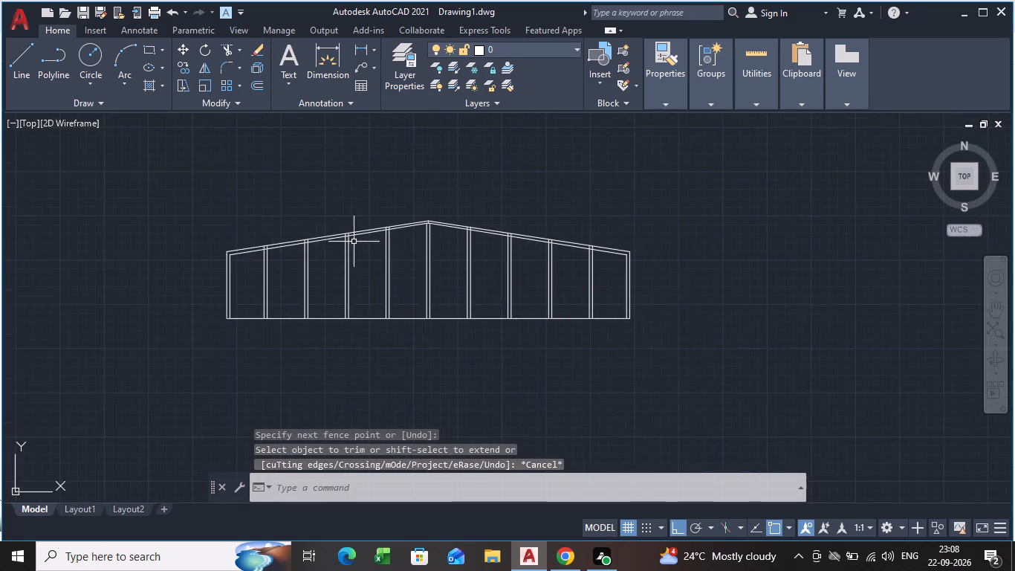
{"action": "scroll", "coordinate": [331, 244], "scroll_direction": "up", "scroll_amount": 2}
{"action": "middle_click_drag", "start_coordinate": [219, 326], "coordinate": [191, 258]}
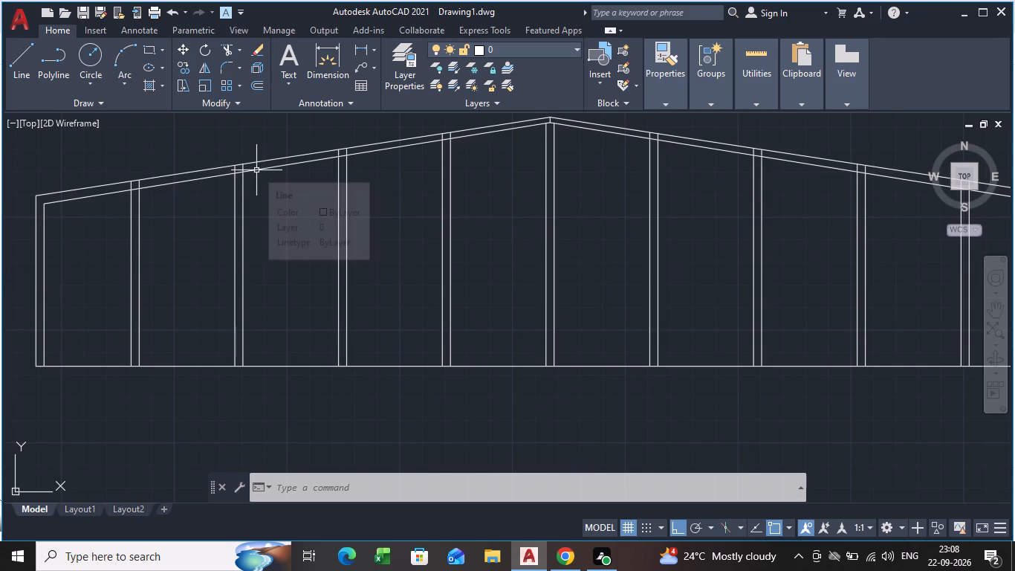
{"action": "key", "text": "l"}
{"action": "key", "text": "Return"}
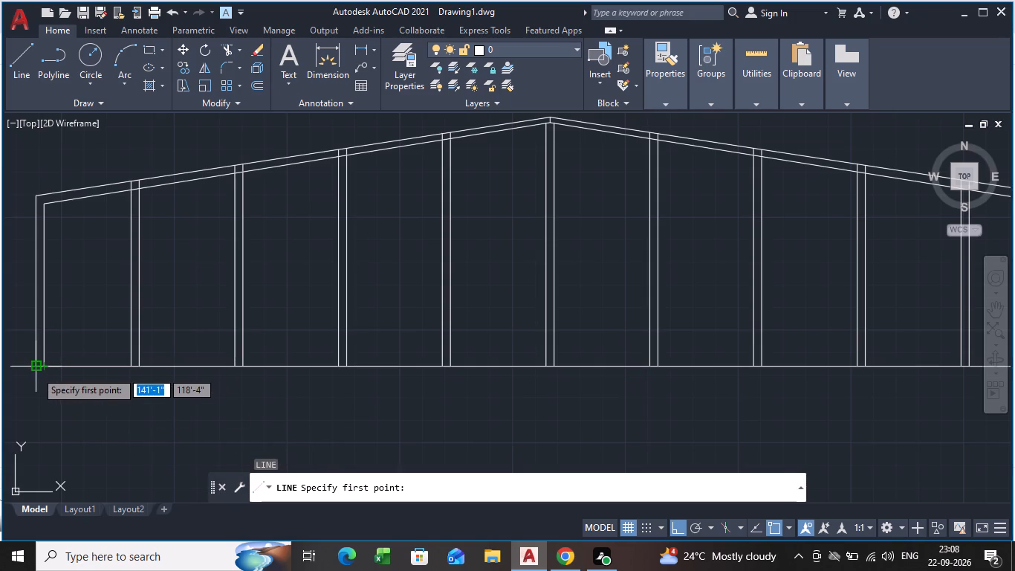
{"action": "scroll", "coordinate": [37, 359], "scroll_direction": "up", "scroll_amount": 3}
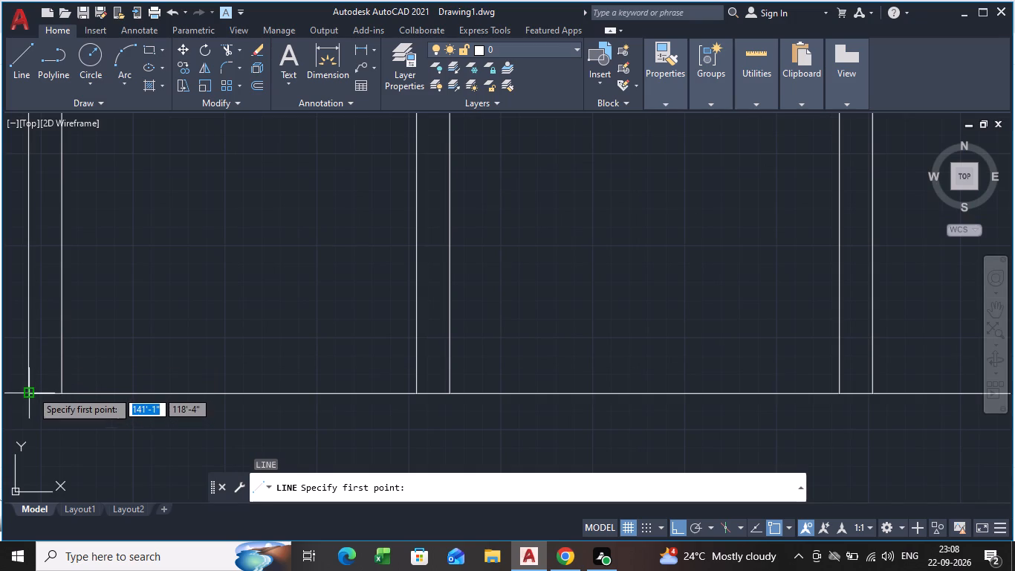
{"action": "left_click", "coordinate": [31, 390]}
{"action": "key", "text": "1"}
{"action": "type", "text": "5'"}
{"action": "key", "text": "Return"}
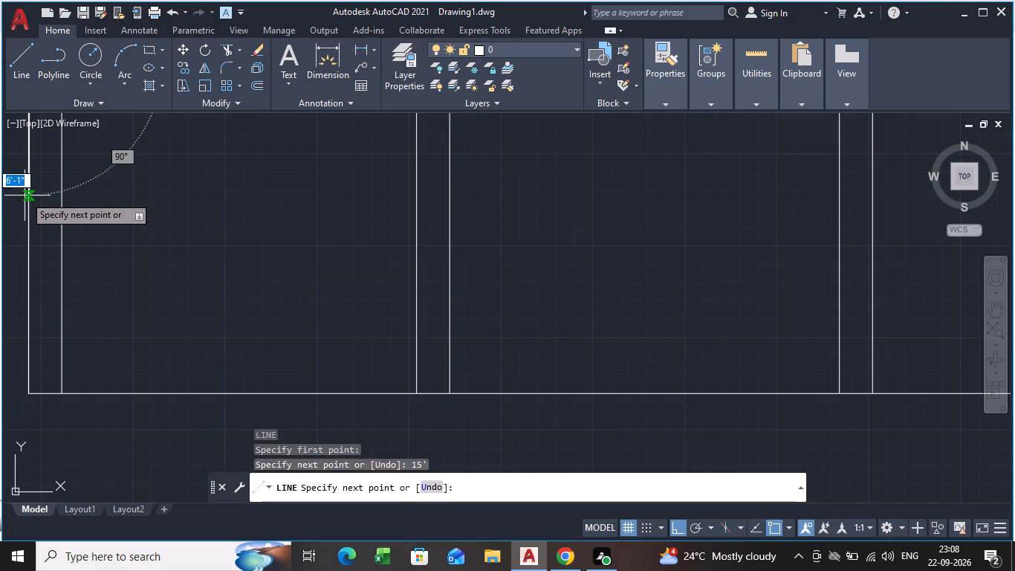
{"action": "scroll", "coordinate": [353, 307], "scroll_direction": "down", "scroll_amount": 3}
{"action": "middle_click_drag", "start_coordinate": [357, 298], "coordinate": [288, 320]}
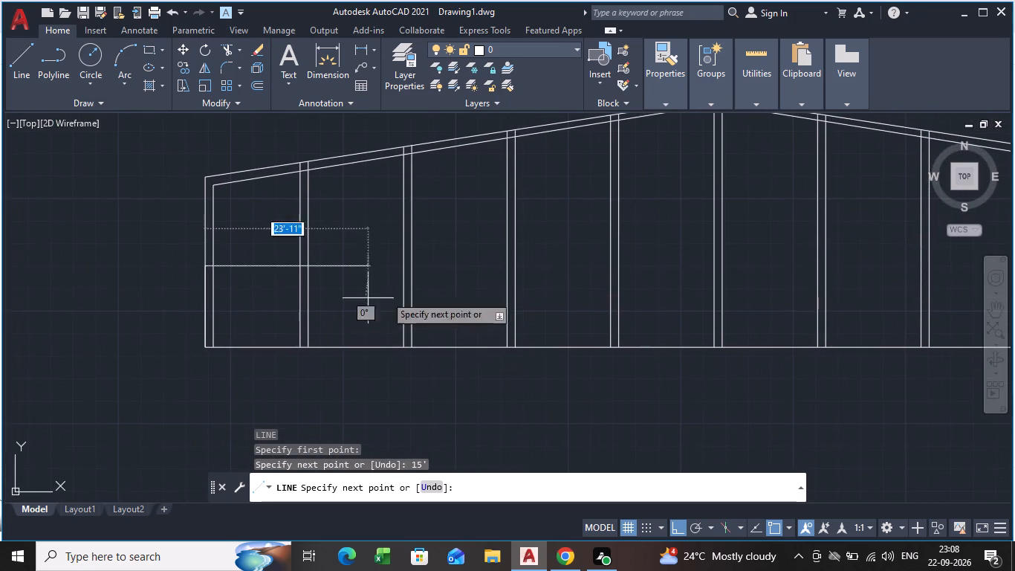
{"action": "middle_click_drag", "start_coordinate": [867, 241], "coordinate": [281, 195]}
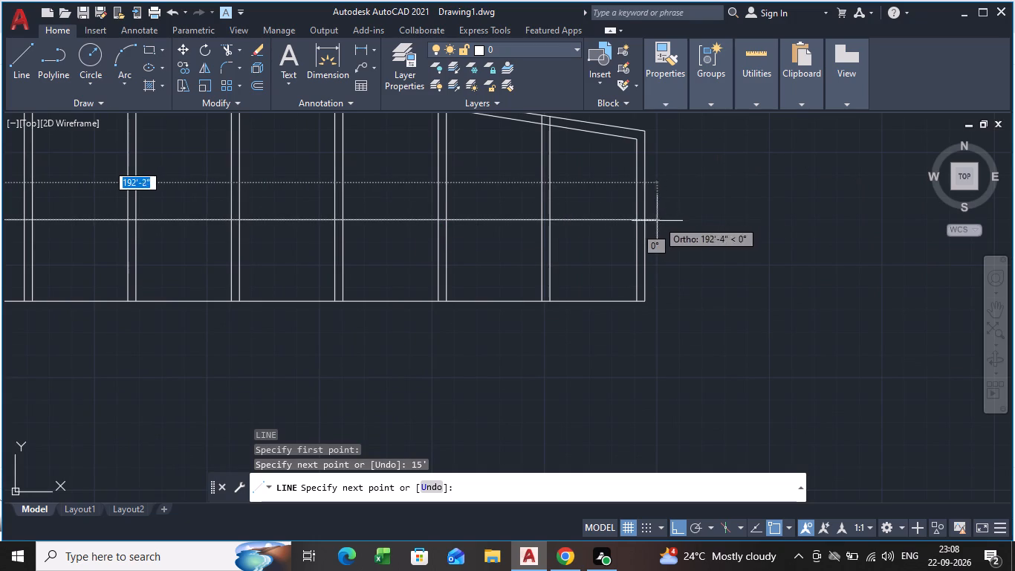
{"action": "left_click", "coordinate": [646, 220]}
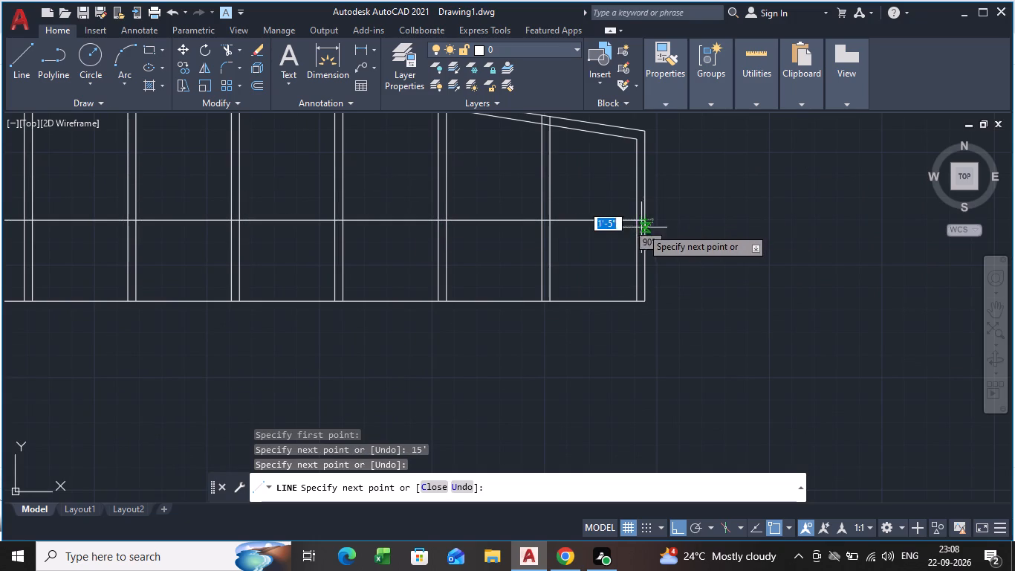
{"action": "key", "text": "Escape"}
Offset the 15' high horizontal line upward by 1'6".
{"action": "scroll", "coordinate": [363, 304], "scroll_direction": "down", "scroll_amount": 1}
{"action": "middle_click_drag", "start_coordinate": [354, 296], "coordinate": [560, 306]}
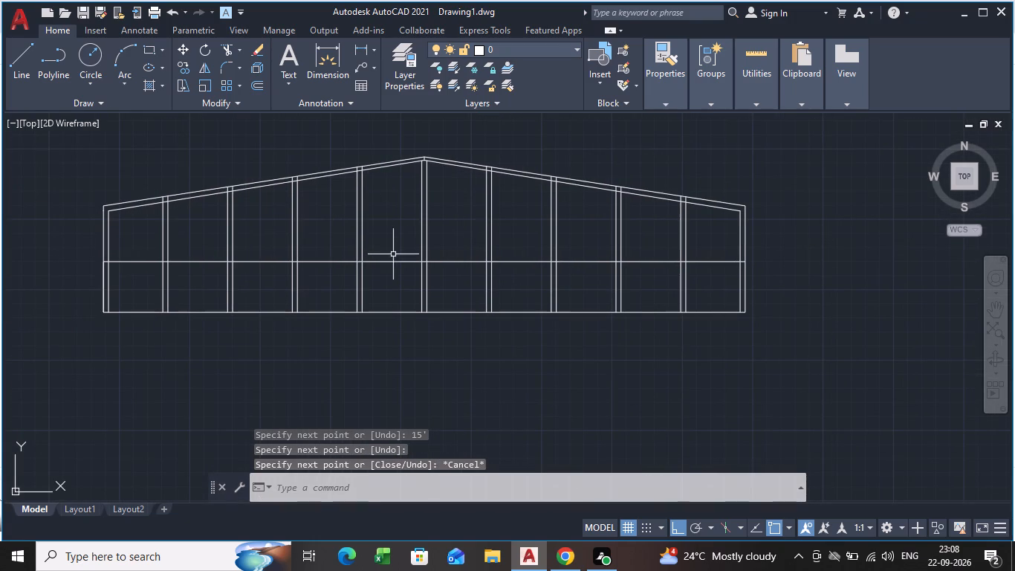
{"action": "left_click", "coordinate": [394, 262]}
{"action": "key", "text": "o"}
{"action": "type", "text": "ff"}
{"action": "key", "text": "Return"}
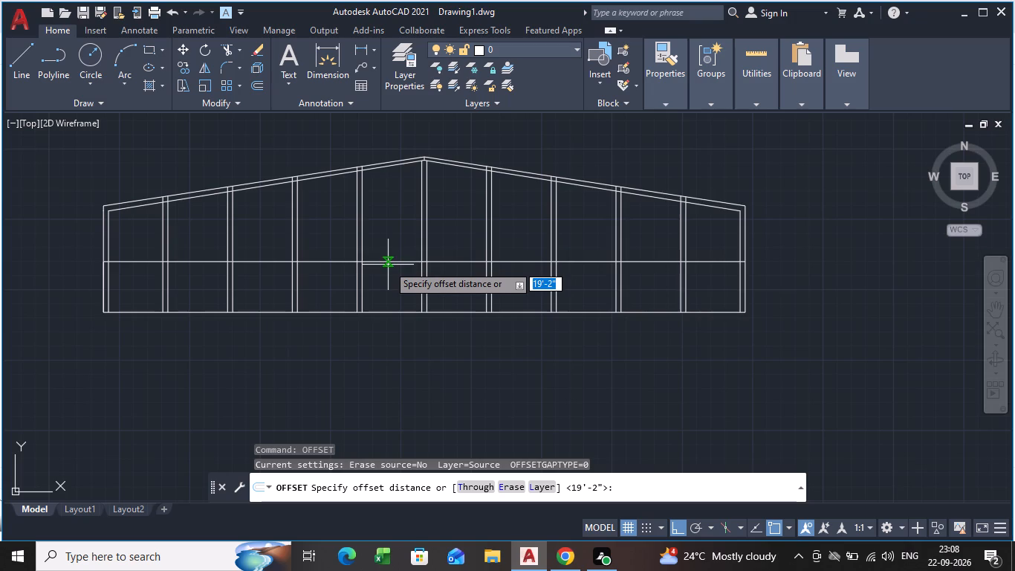
{"action": "scroll", "coordinate": [389, 263], "scroll_direction": "up", "scroll_amount": 4}
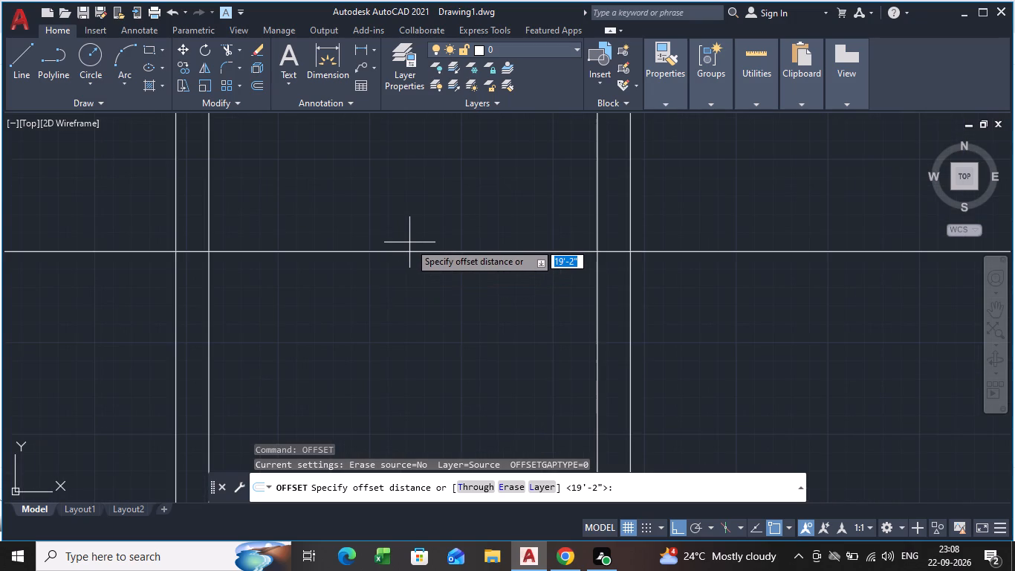
{"action": "type", "text": "1'6\""}
{"action": "key", "text": "Return"}
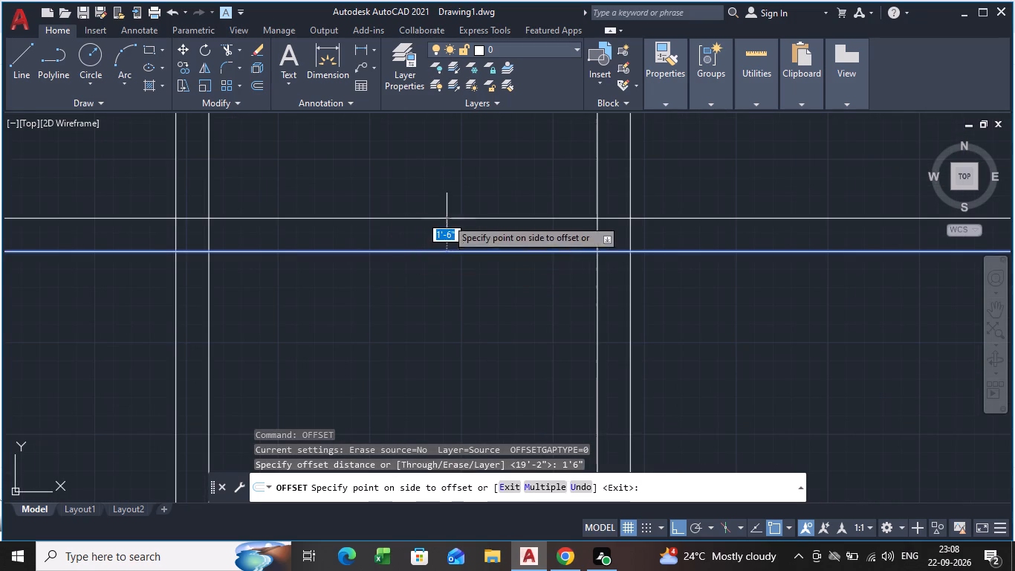
{"action": "left_click", "coordinate": [451, 190]}
{"action": "scroll", "coordinate": [427, 265], "scroll_direction": "down", "scroll_amount": 3}
{"action": "key", "text": "Escape"}
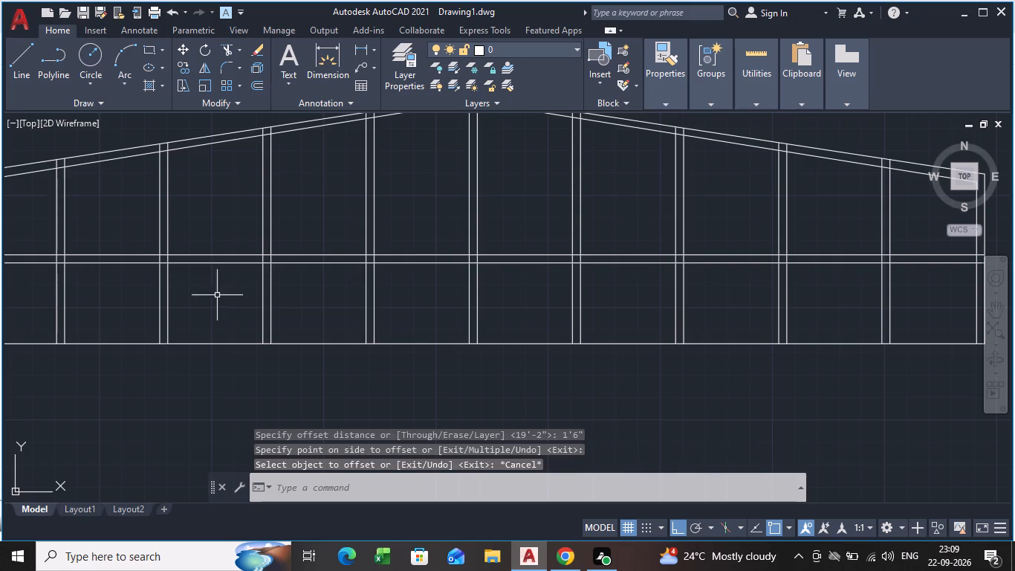
Trim both horizontal beam lines inside the first intermediate column from the left and inside the left end column.
{"action": "key", "text": "t"}
{"action": "key", "text": "r"}
{"action": "key", "text": "Return"}
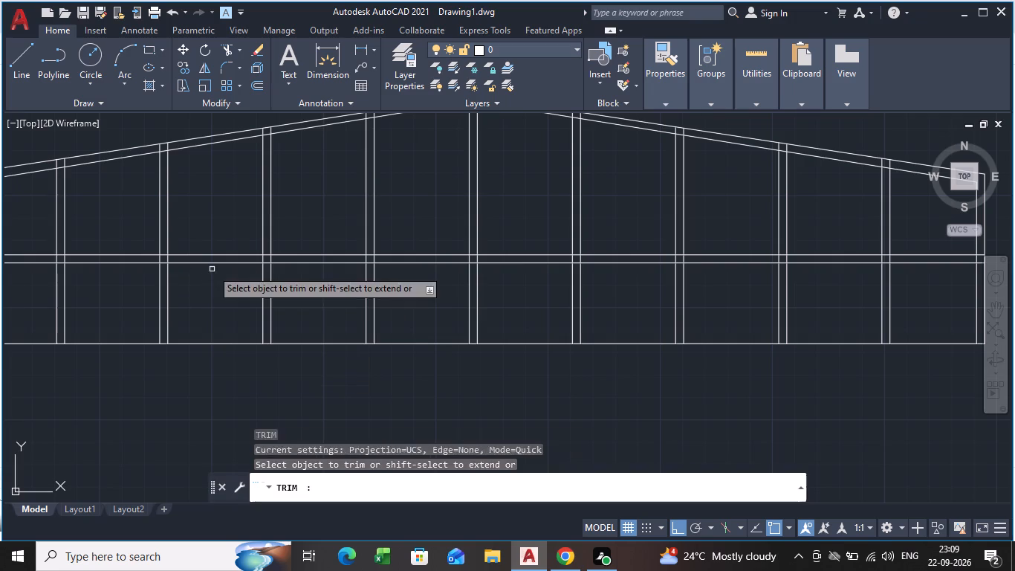
{"action": "key", "text": "Return"}
{"action": "middle_click_drag", "start_coordinate": [143, 265], "coordinate": [392, 260]}
{"action": "scroll", "coordinate": [303, 215], "scroll_direction": "up", "scroll_amount": 4}
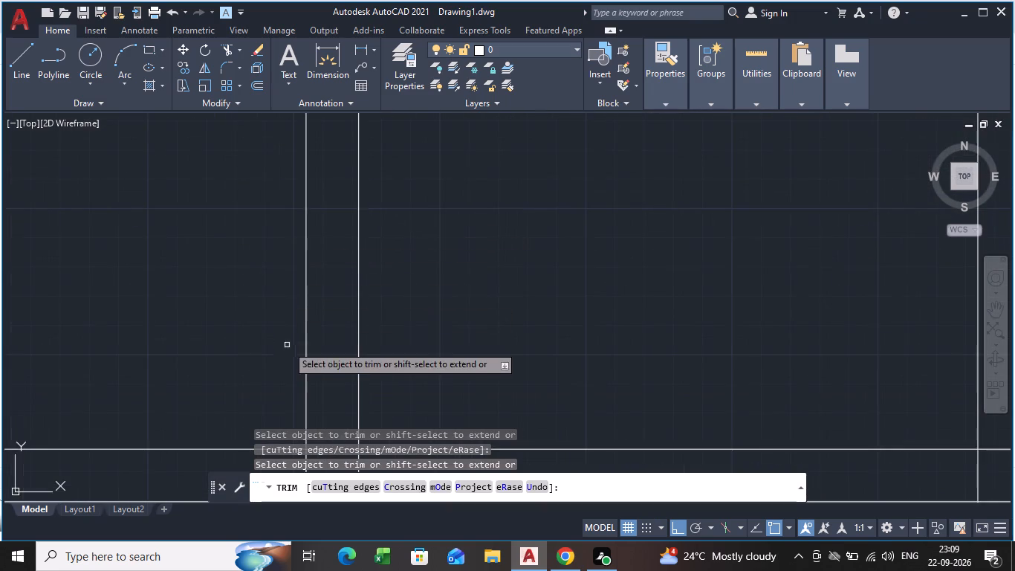
{"action": "scroll", "coordinate": [290, 330], "scroll_direction": "down", "scroll_amount": 3}
{"action": "scroll", "coordinate": [285, 363], "scroll_direction": "up", "scroll_amount": 4}
{"action": "middle_click_drag", "start_coordinate": [352, 345], "coordinate": [336, 264]}
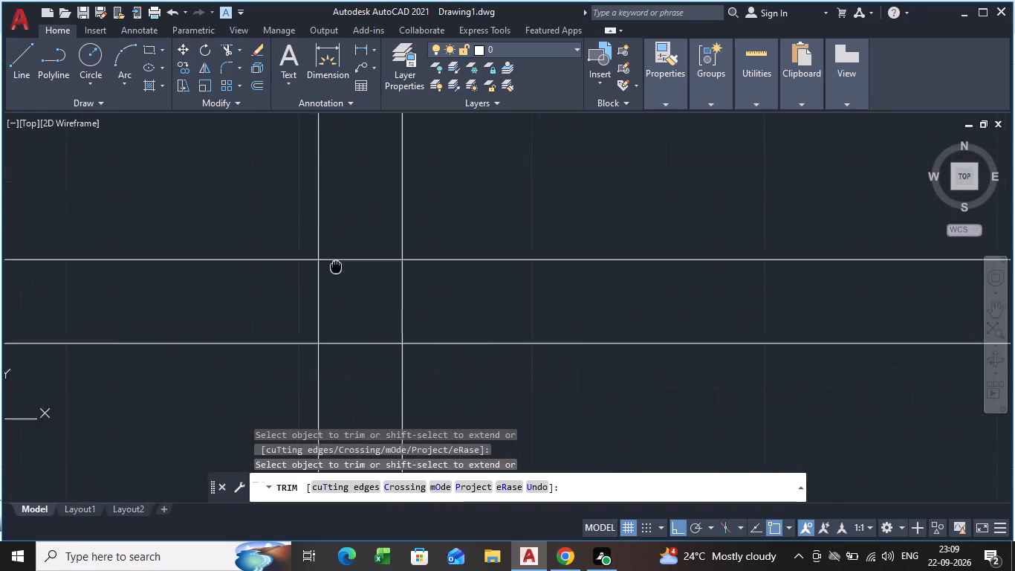
{"action": "middle_click_drag", "start_coordinate": [336, 264], "coordinate": [326, 237]}
{"action": "left_click_drag", "start_coordinate": [349, 189], "coordinate": [332, 341]}
{"action": "scroll", "coordinate": [626, 257], "scroll_direction": "down", "scroll_amount": 3}
{"action": "middle_click_drag", "start_coordinate": [681, 302], "coordinate": [680, 302]}
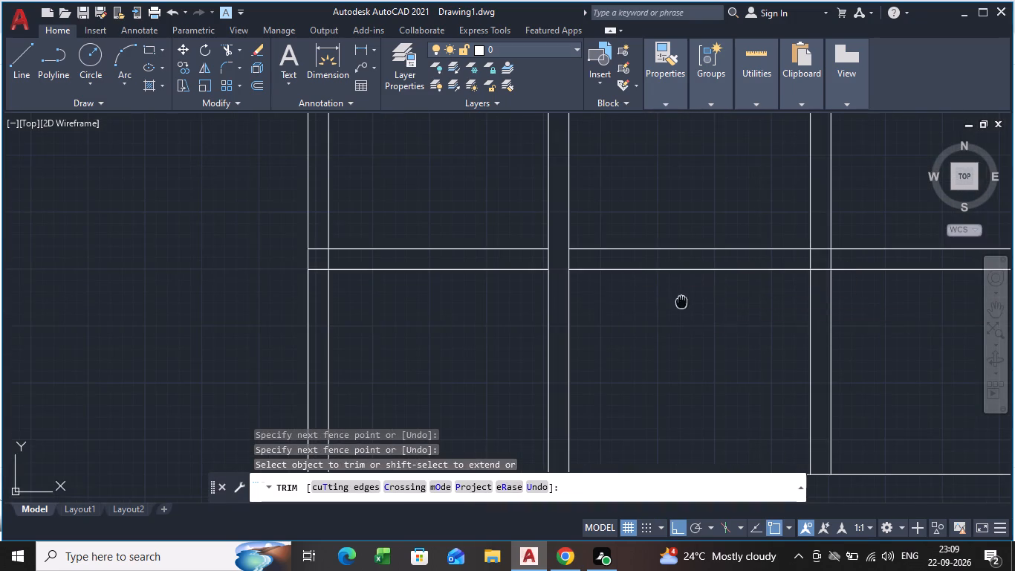
{"action": "middle_click_drag", "start_coordinate": [680, 302], "coordinate": [713, 312]}
{"action": "scroll", "coordinate": [368, 259], "scroll_direction": "up", "scroll_amount": 3}
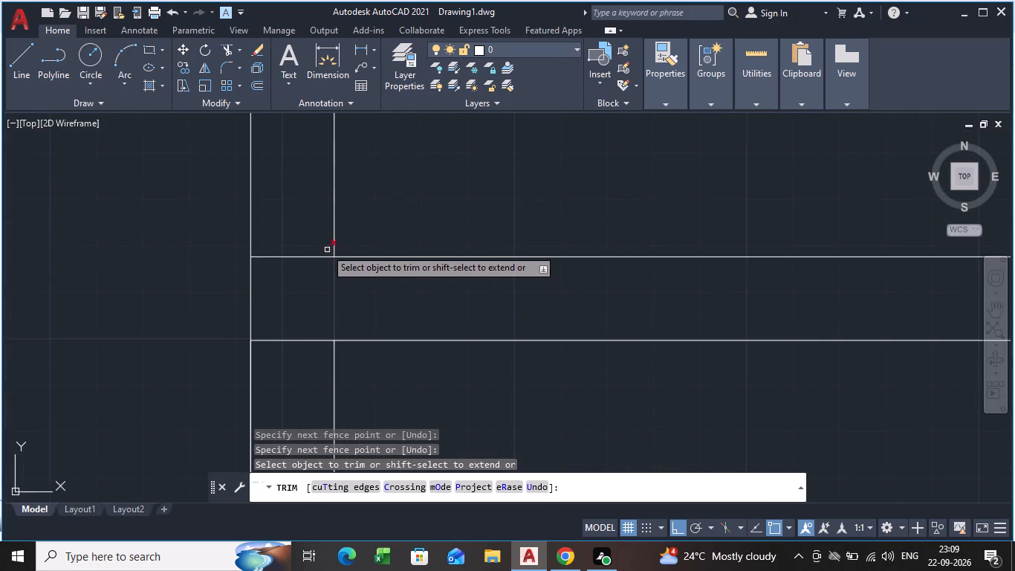
{"action": "left_click_drag", "start_coordinate": [318, 235], "coordinate": [282, 364]}
Trim both horizontal beam lines inside the second, third and fourth intermediate columns from the left end.
{"action": "scroll", "coordinate": [450, 300], "scroll_direction": "down", "scroll_amount": 3}
{"action": "middle_click_drag", "start_coordinate": [450, 303], "coordinate": [147, 294]}
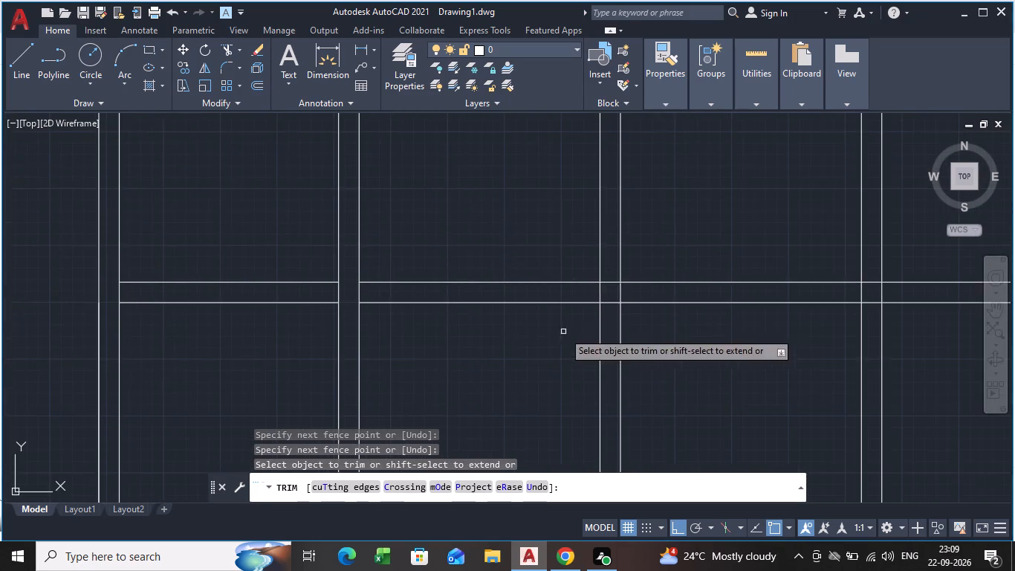
{"action": "scroll", "coordinate": [592, 325], "scroll_direction": "up", "scroll_amount": 2}
{"action": "left_click_drag", "start_coordinate": [643, 205], "coordinate": [629, 303]}
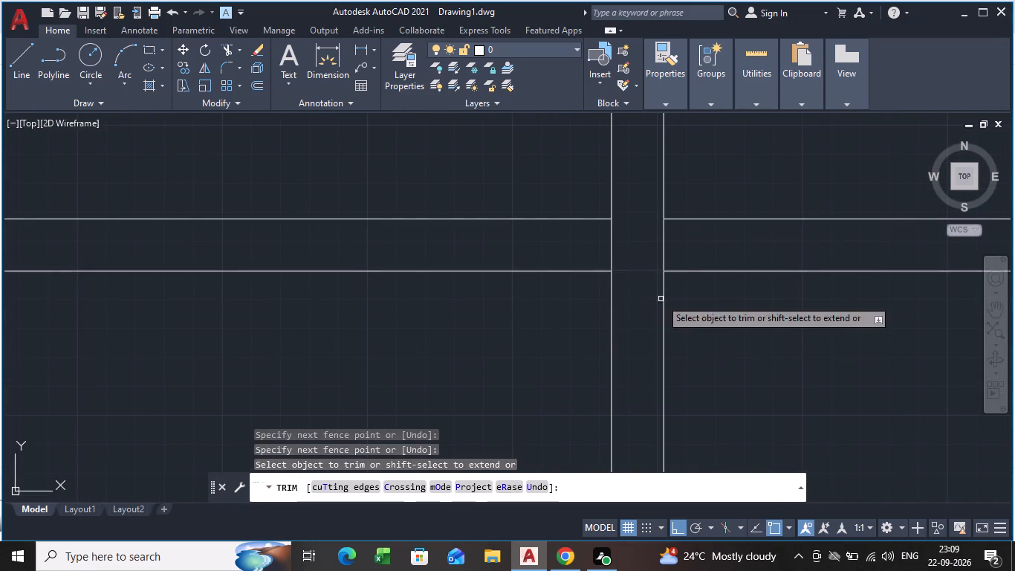
{"action": "scroll", "coordinate": [708, 222], "scroll_direction": "down", "scroll_amount": 2}
{"action": "middle_click_drag", "start_coordinate": [698, 222], "coordinate": [241, 202]}
{"action": "scroll", "coordinate": [473, 200], "scroll_direction": "up", "scroll_amount": 2}
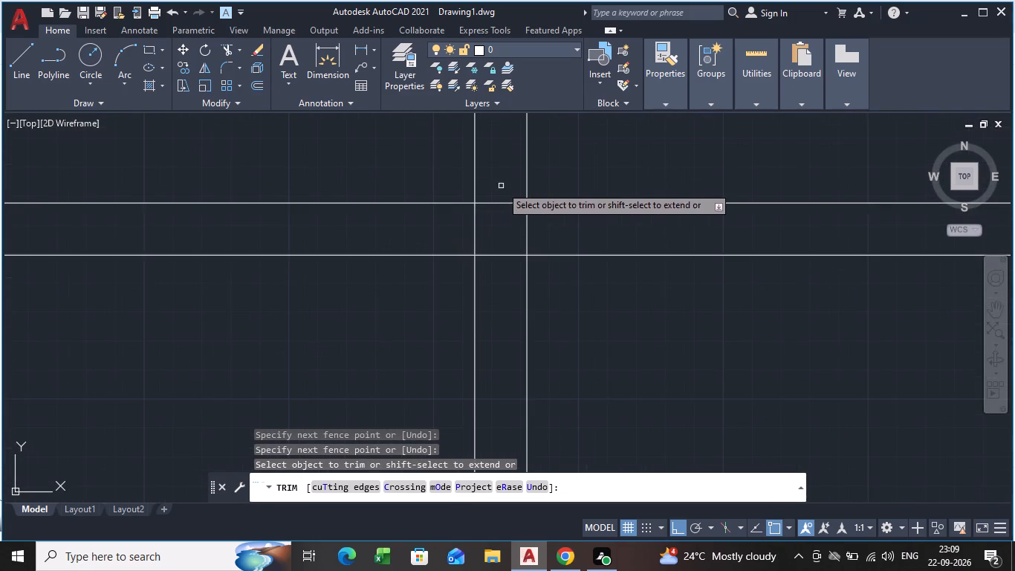
{"action": "left_click_drag", "start_coordinate": [501, 187], "coordinate": [481, 296]}
{"action": "scroll", "coordinate": [780, 272], "scroll_direction": "down", "scroll_amount": 3}
{"action": "middle_click_drag", "start_coordinate": [778, 278], "coordinate": [422, 314]}
{"action": "scroll", "coordinate": [521, 329], "scroll_direction": "up", "scroll_amount": 1}
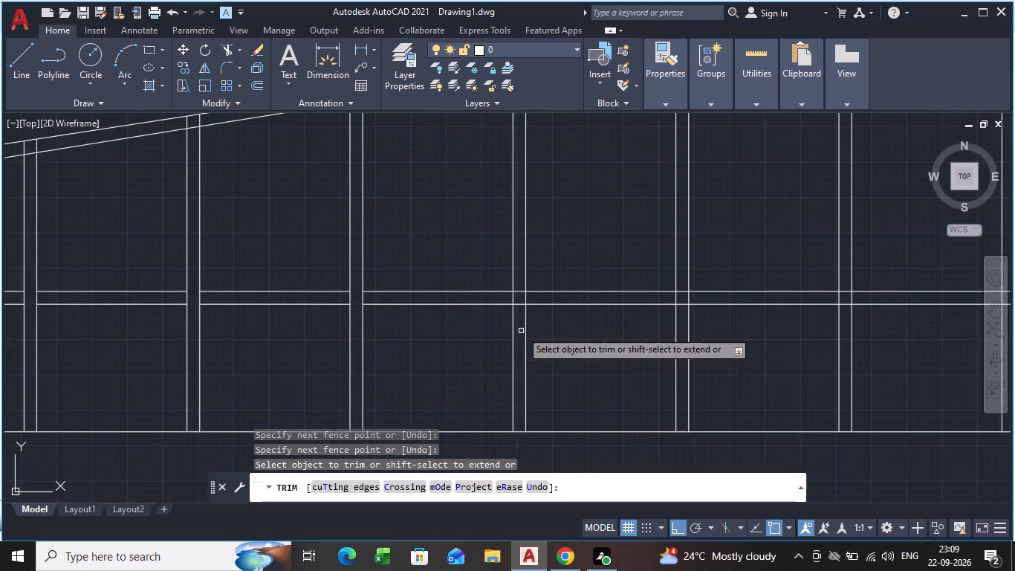
{"action": "scroll", "coordinate": [521, 329], "scroll_direction": "up", "scroll_amount": 2}
{"action": "left_click_drag", "start_coordinate": [523, 164], "coordinate": [502, 266]}
Trim both horizontal beam lines inside the central column beneath the ridge.
{"action": "scroll", "coordinate": [713, 277], "scroll_direction": "down", "scroll_amount": 1}
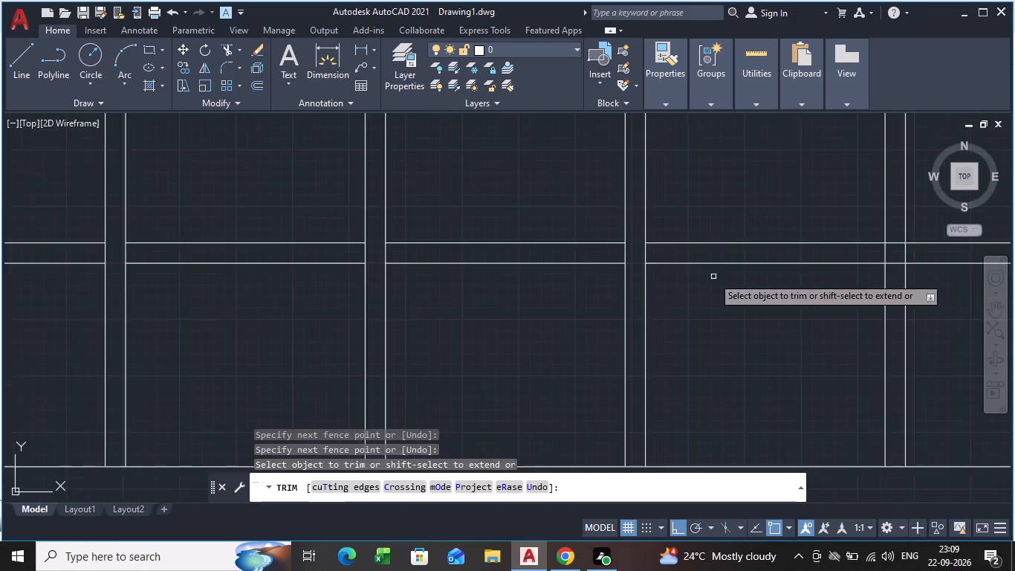
{"action": "scroll", "coordinate": [713, 277], "scroll_direction": "down", "scroll_amount": 2}
{"action": "middle_click_drag", "start_coordinate": [704, 279], "coordinate": [448, 301]}
{"action": "scroll", "coordinate": [448, 301], "scroll_direction": "up", "scroll_amount": 1}
{"action": "scroll", "coordinate": [508, 266], "scroll_direction": "up", "scroll_amount": 3}
{"action": "scroll", "coordinate": [814, 276], "scroll_direction": "down", "scroll_amount": 3}
{"action": "middle_click_drag", "start_coordinate": [804, 276], "coordinate": [462, 303]}
{"action": "scroll", "coordinate": [462, 303], "scroll_direction": "up", "scroll_amount": 1}
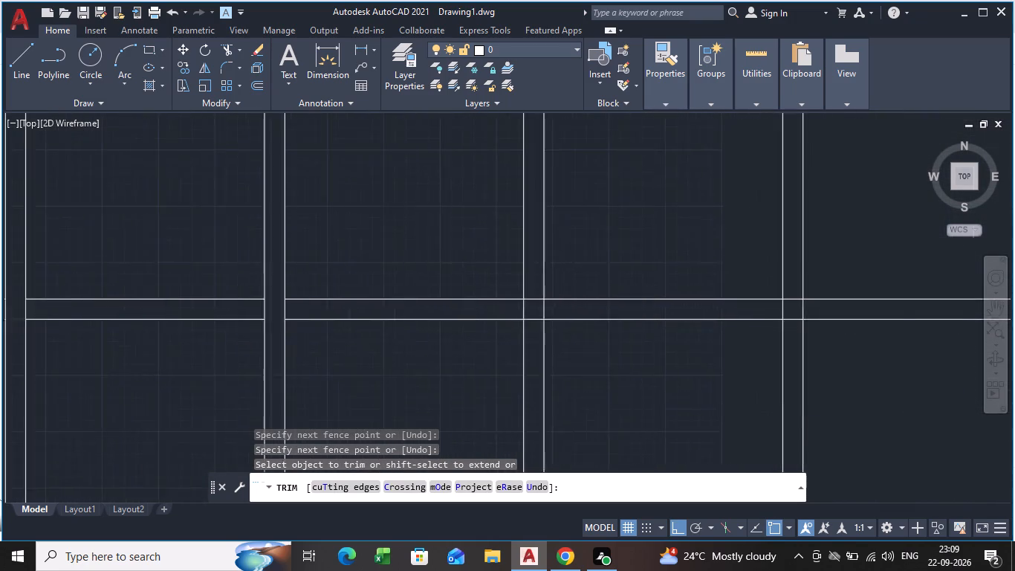
{"action": "scroll", "coordinate": [510, 283], "scroll_direction": "up", "scroll_amount": 2}
{"action": "left_click_drag", "start_coordinate": [683, 291], "coordinate": [668, 427]}
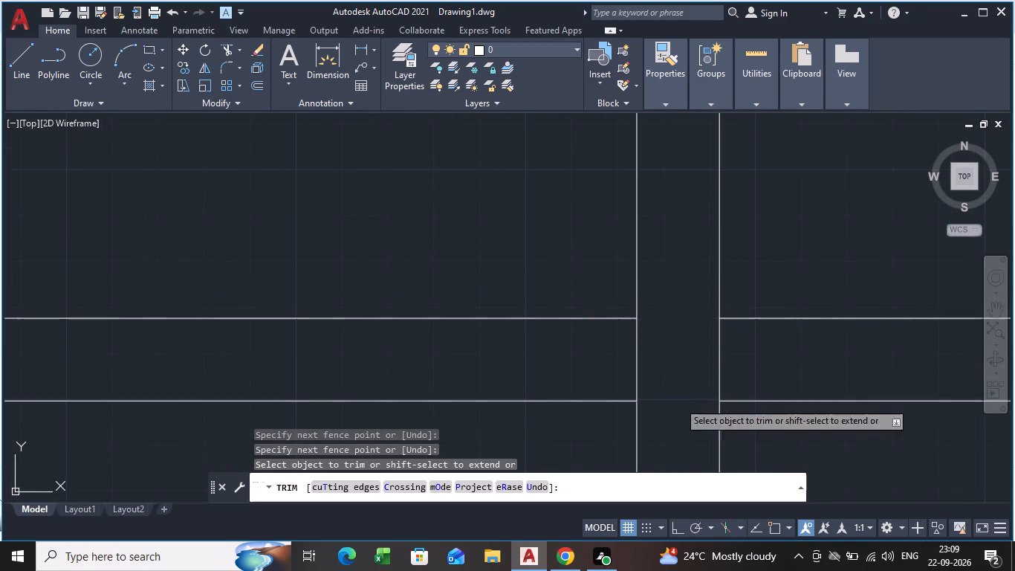
Trim both horizontal beam lines inside the first three columns to the right of the central column.
{"action": "scroll", "coordinate": [721, 324], "scroll_direction": "down", "scroll_amount": 6}
{"action": "middle_click_drag", "start_coordinate": [738, 373], "coordinate": [312, 269]}
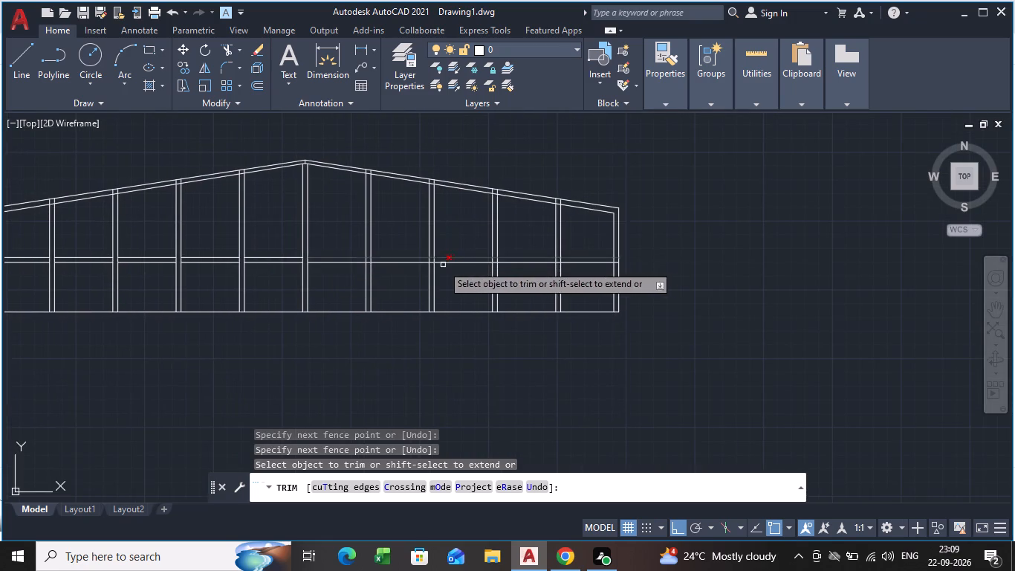
{"action": "scroll", "coordinate": [403, 264], "scroll_direction": "up", "scroll_amount": 3}
{"action": "scroll", "coordinate": [256, 220], "scroll_direction": "up", "scroll_amount": 4}
{"action": "left_click_drag", "start_coordinate": [253, 251], "coordinate": [265, 355]}
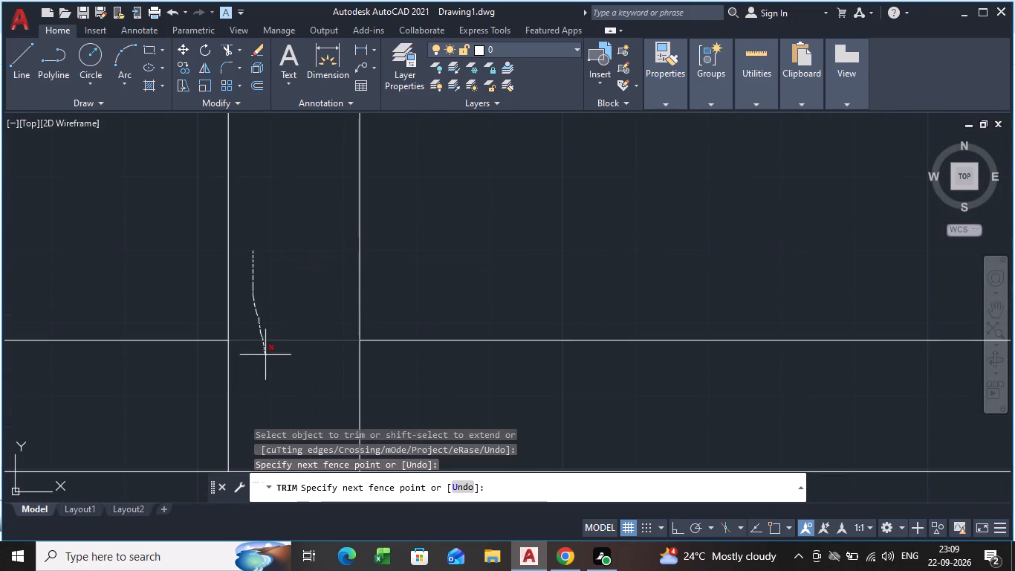
{"action": "left_click_drag", "start_coordinate": [265, 355], "coordinate": [269, 398]}
{"action": "scroll", "coordinate": [289, 360], "scroll_direction": "down", "scroll_amount": 2}
{"action": "middle_click_drag", "start_coordinate": [284, 355], "coordinate": [270, 187]}
{"action": "left_click_drag", "start_coordinate": [273, 190], "coordinate": [265, 277]}
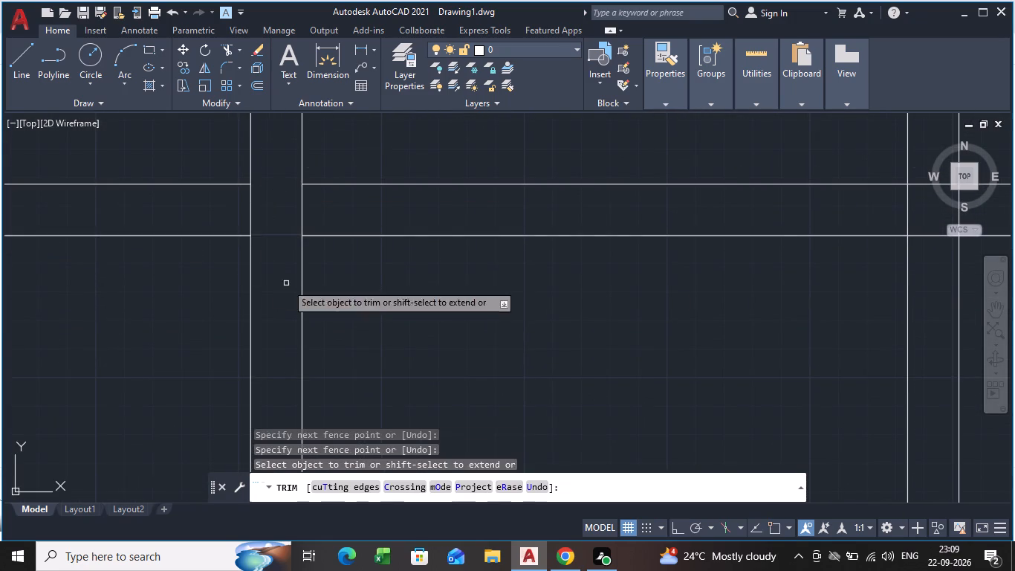
{"action": "scroll", "coordinate": [511, 280], "scroll_direction": "down", "scroll_amount": 4}
{"action": "middle_click_drag", "start_coordinate": [561, 271], "coordinate": [353, 236]}
{"action": "scroll", "coordinate": [372, 234], "scroll_direction": "up", "scroll_amount": 3}
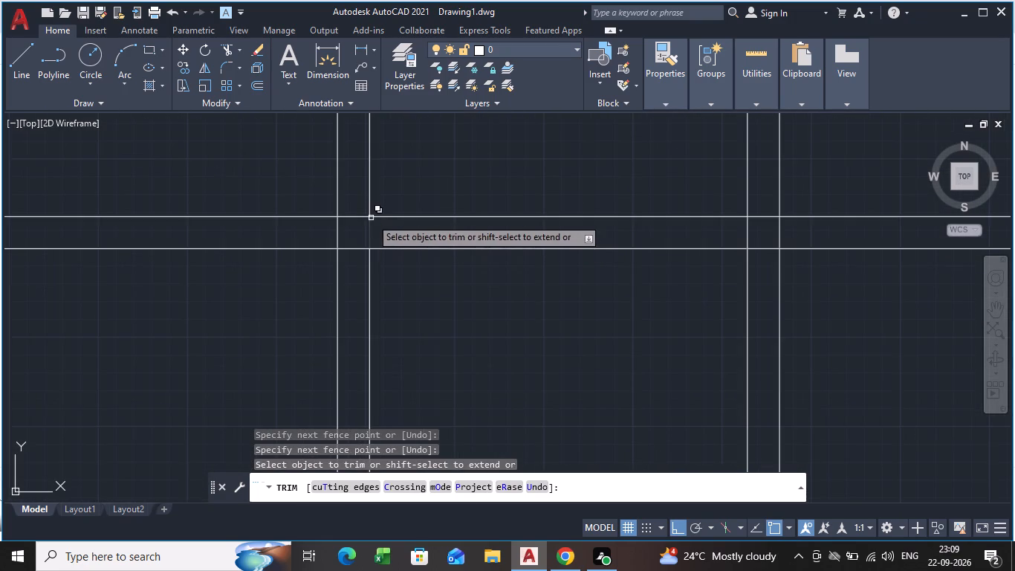
{"action": "left_click_drag", "start_coordinate": [357, 198], "coordinate": [351, 302]}
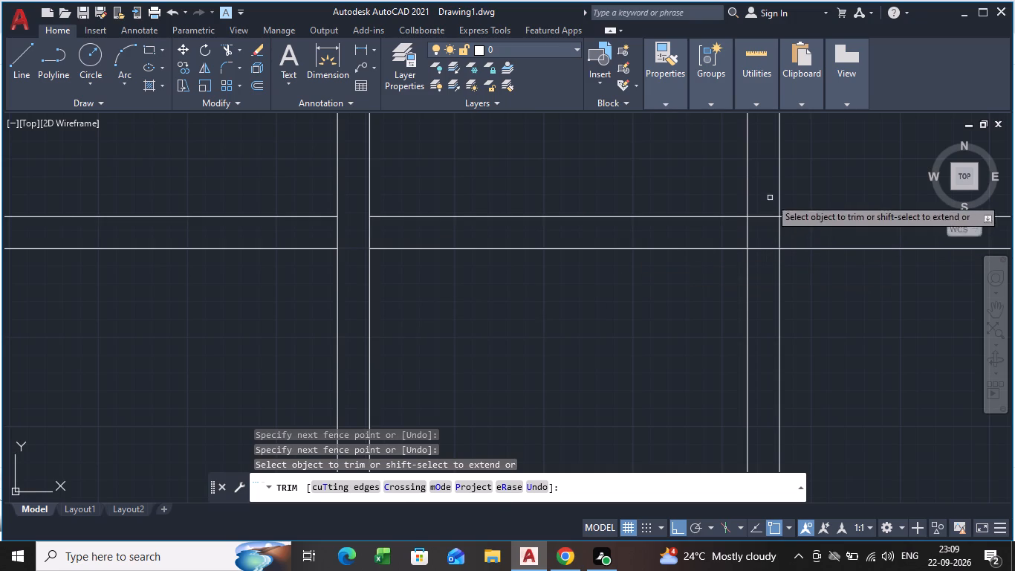
{"action": "left_click_drag", "start_coordinate": [770, 198], "coordinate": [765, 294]}
Trim both horizontal beam lines inside the last intermediate column and the right end column, and end the trim.
{"action": "scroll", "coordinate": [819, 261], "scroll_direction": "down", "scroll_amount": 1}
{"action": "middle_click_drag", "start_coordinate": [816, 260], "coordinate": [257, 252]}
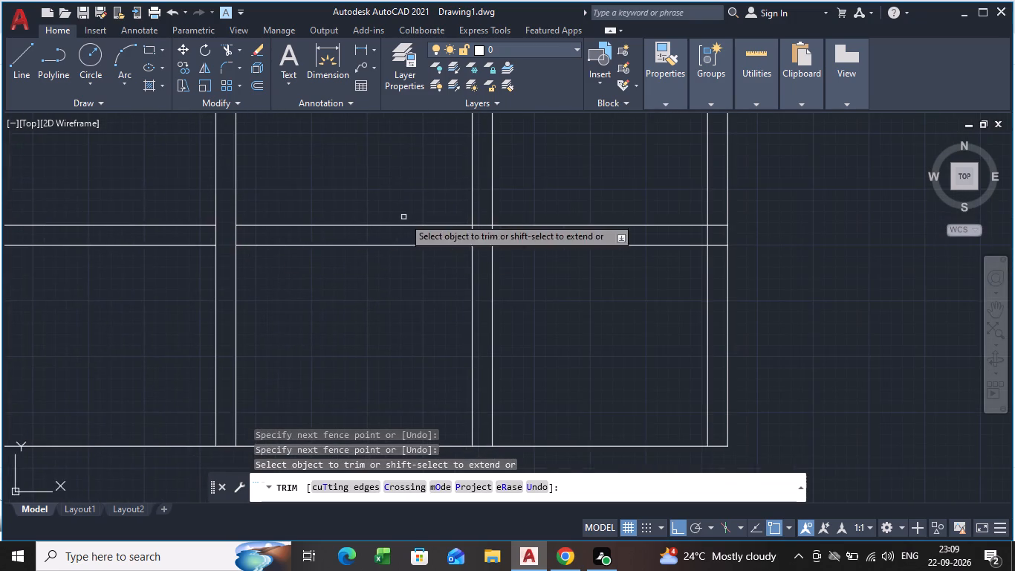
{"action": "scroll", "coordinate": [405, 215], "scroll_direction": "up", "scroll_amount": 1}
{"action": "left_click_drag", "start_coordinate": [533, 216], "coordinate": [528, 290]}
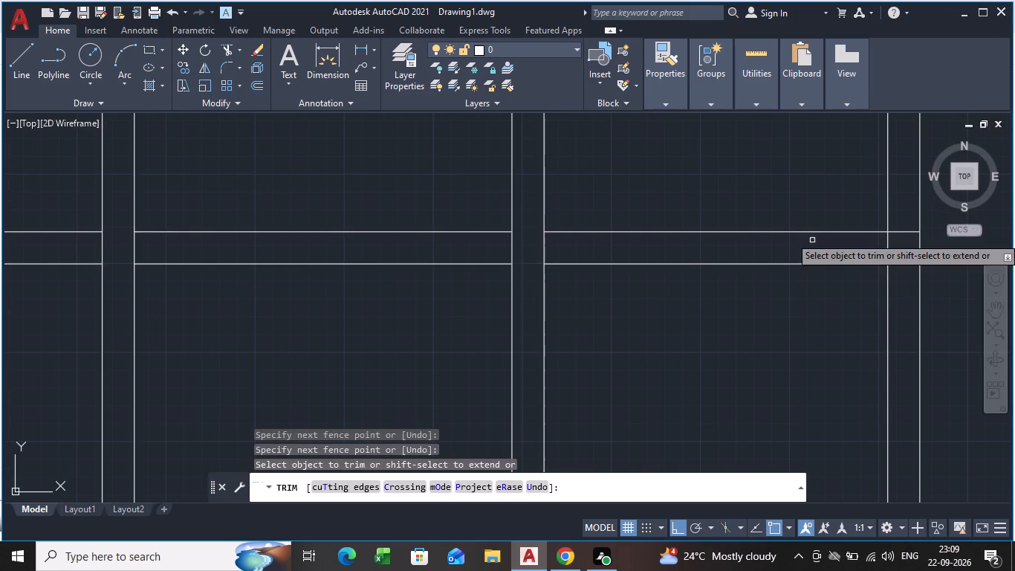
{"action": "left_click_drag", "start_coordinate": [904, 218], "coordinate": [900, 297]}
{"action": "scroll", "coordinate": [798, 294], "scroll_direction": "down", "scroll_amount": 3}
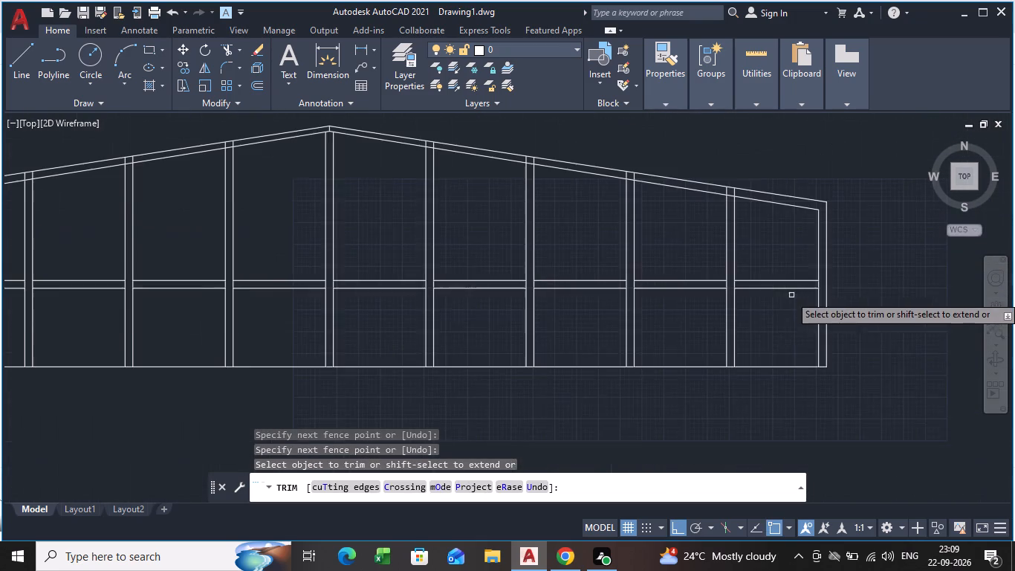
{"action": "key", "text": "Escape"}
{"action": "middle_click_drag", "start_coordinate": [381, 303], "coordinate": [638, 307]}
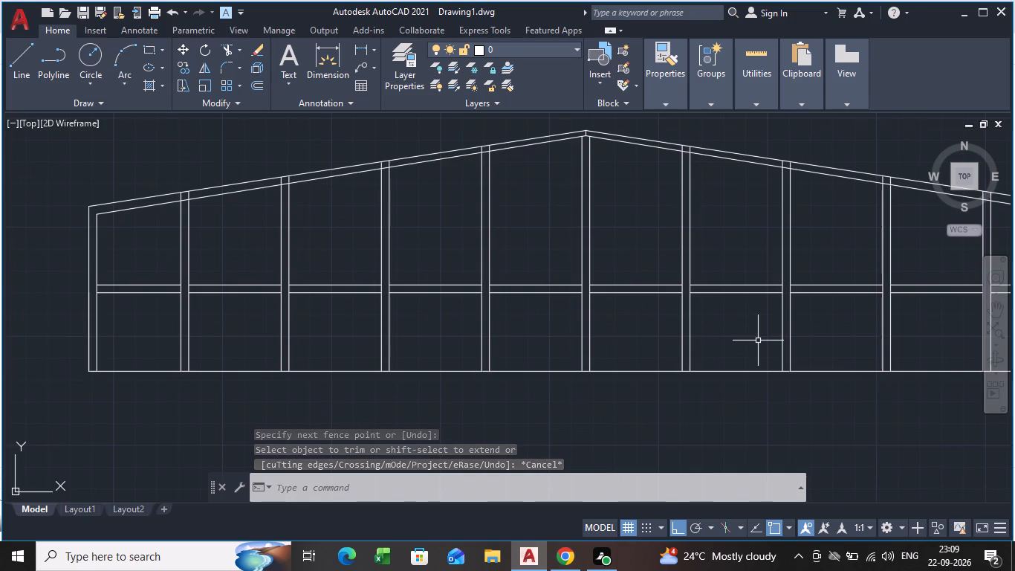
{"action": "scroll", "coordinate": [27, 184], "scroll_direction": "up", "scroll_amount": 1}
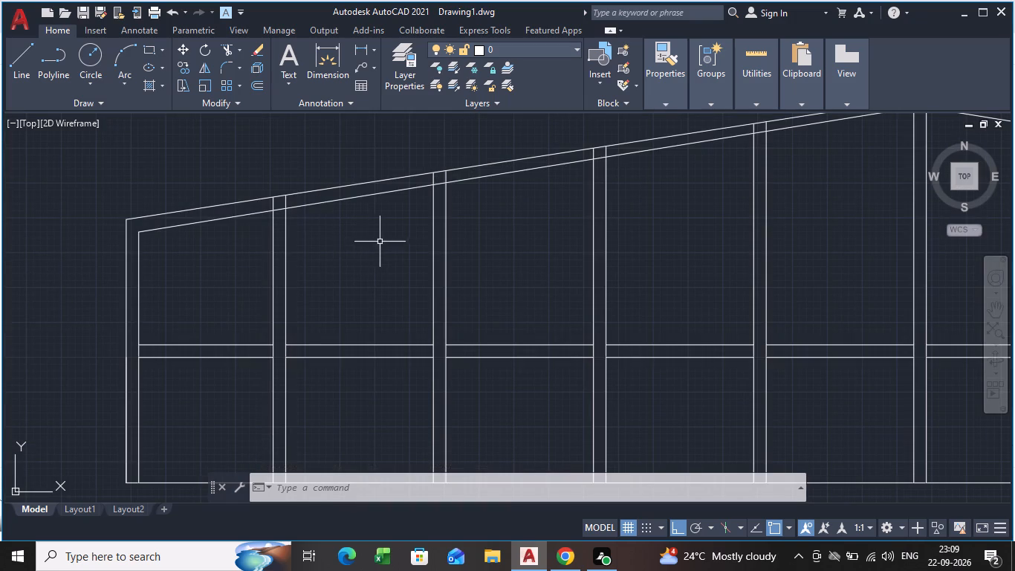
Trim the column line ends between the two roof lines at the first and second intermediate columns from the left end.
{"action": "scroll", "coordinate": [392, 242], "scroll_direction": "down", "scroll_amount": 2}
{"action": "middle_click_drag", "start_coordinate": [391, 245], "coordinate": [351, 319]}
{"action": "scroll", "coordinate": [305, 320], "scroll_direction": "up", "scroll_amount": 3}
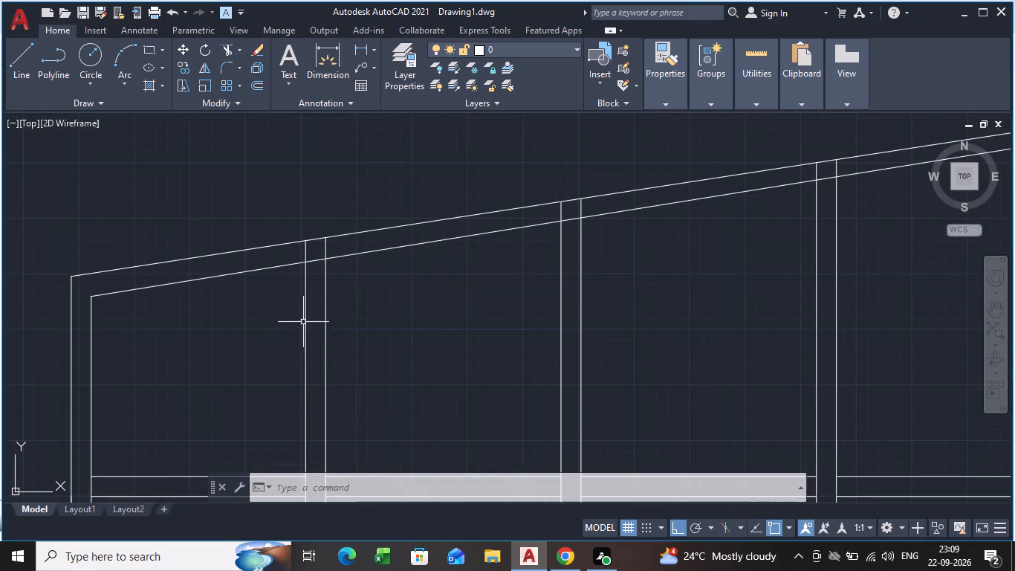
{"action": "key", "text": "t"}
{"action": "key", "text": "r"}
{"action": "key", "text": "Return"}
{"action": "key", "text": "Return"}
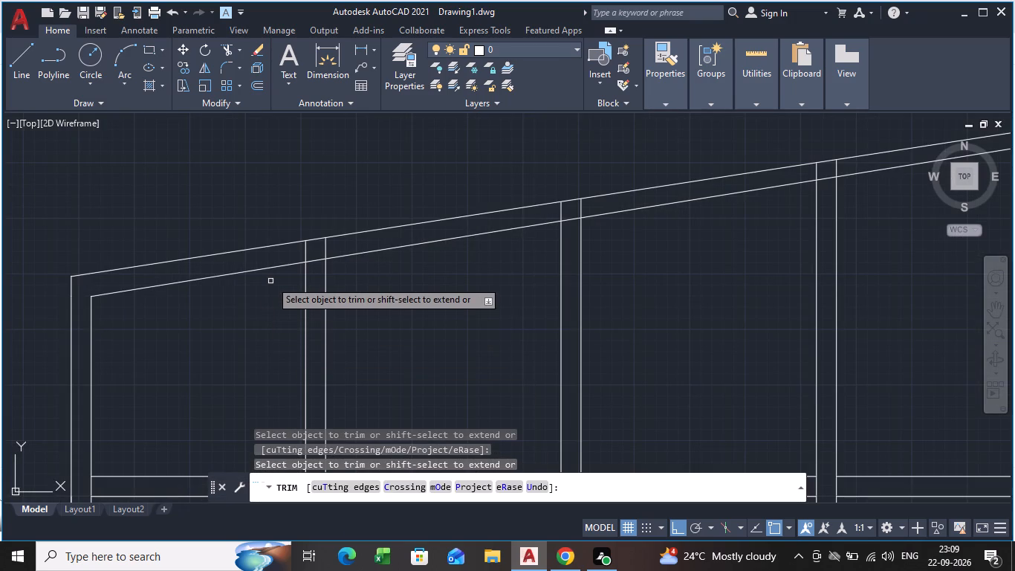
{"action": "scroll", "coordinate": [270, 277], "scroll_direction": "up", "scroll_amount": 3}
{"action": "left_click_drag", "start_coordinate": [337, 172], "coordinate": [522, 166]}
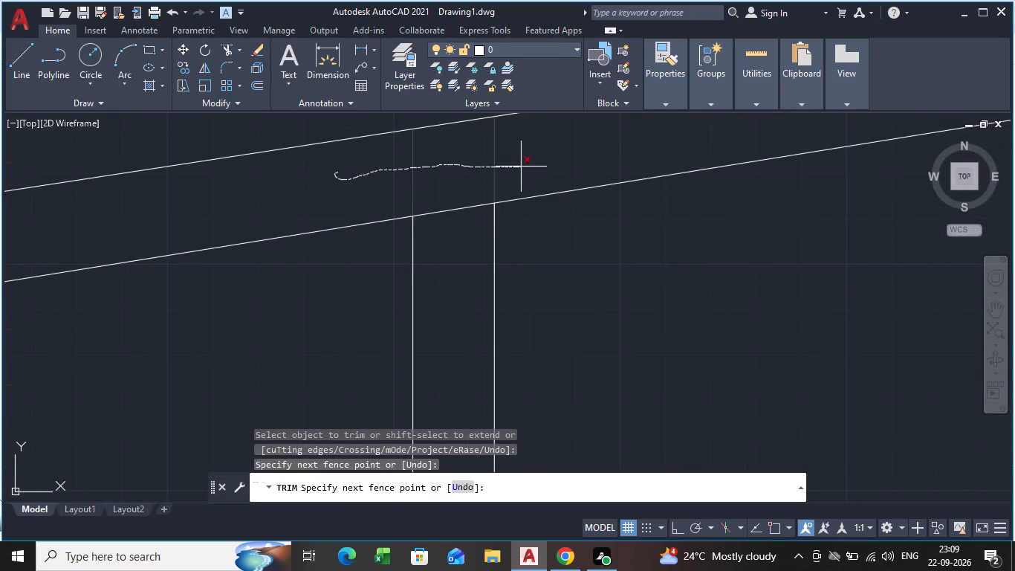
{"action": "left_click_drag", "start_coordinate": [522, 166], "coordinate": [523, 165]}
{"action": "scroll", "coordinate": [526, 178], "scroll_direction": "down", "scroll_amount": 4}
{"action": "middle_click_drag", "start_coordinate": [697, 236], "coordinate": [380, 337]}
{"action": "scroll", "coordinate": [380, 254], "scroll_direction": "up", "scroll_amount": 3}
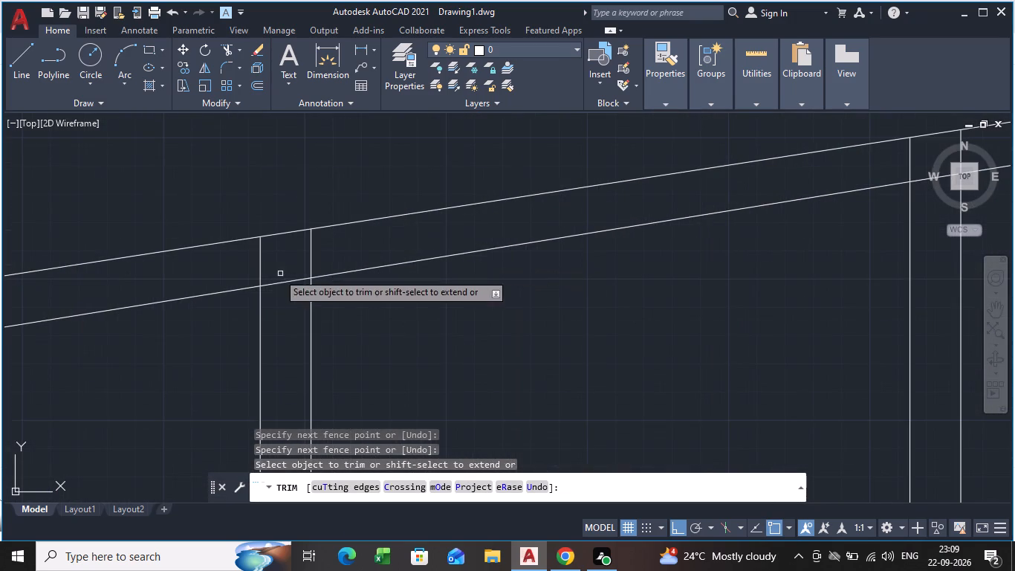
{"action": "left_click_drag", "start_coordinate": [253, 267], "coordinate": [326, 241]}
Trim the column line ends between the two roof lines at the third and fourth intermediate columns from the left end.
{"action": "scroll", "coordinate": [604, 286], "scroll_direction": "down", "scroll_amount": 2}
{"action": "middle_click_drag", "start_coordinate": [591, 295], "coordinate": [225, 308]}
{"action": "scroll", "coordinate": [360, 216], "scroll_direction": "up", "scroll_amount": 3}
{"action": "left_click_drag", "start_coordinate": [334, 373], "coordinate": [449, 343]}
{"action": "scroll", "coordinate": [534, 334], "scroll_direction": "down", "scroll_amount": 3}
{"action": "scroll", "coordinate": [742, 341], "scroll_direction": "down", "scroll_amount": 1}
{"action": "middle_click_drag", "start_coordinate": [727, 335], "coordinate": [334, 379]}
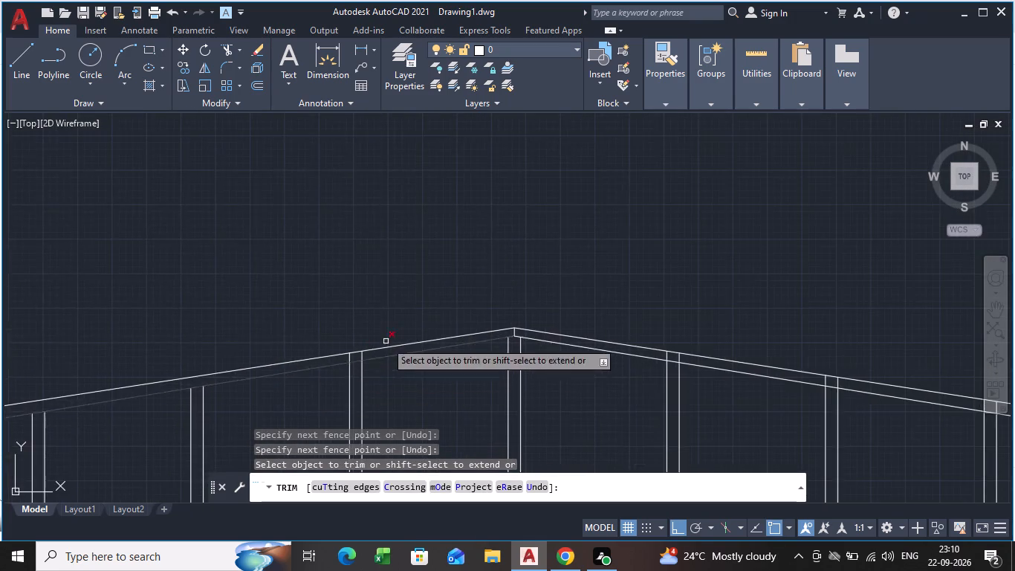
{"action": "scroll", "coordinate": [380, 346], "scroll_direction": "up", "scroll_amount": 5}
{"action": "left_click_drag", "start_coordinate": [116, 399], "coordinate": [363, 366]}
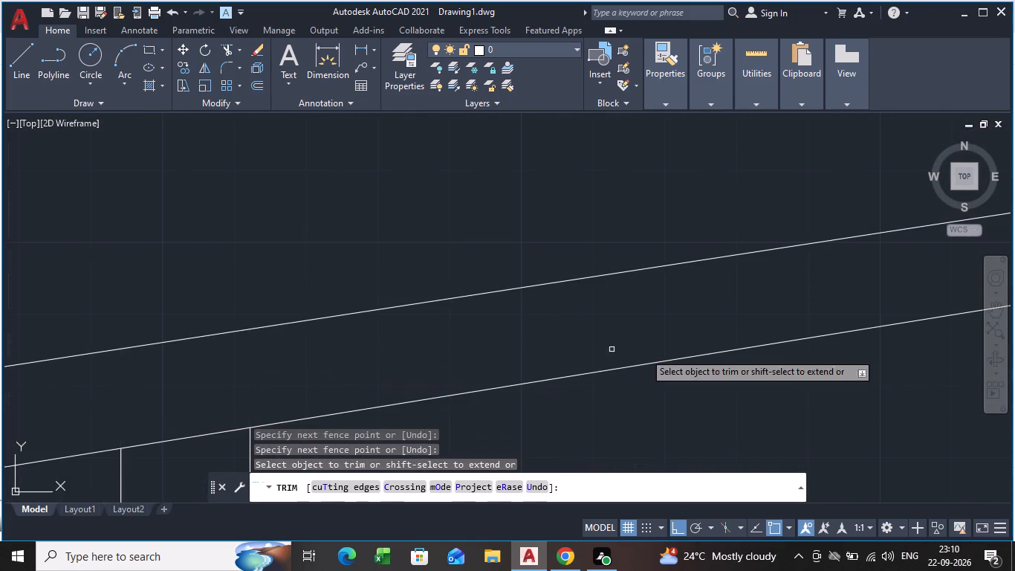
Trim both column line ends between the roof lines at the first column to the right of the ridge.
{"action": "scroll", "coordinate": [725, 365], "scroll_direction": "down", "scroll_amount": 3}
{"action": "middle_click_drag", "start_coordinate": [546, 366], "coordinate": [80, 370]}
{"action": "scroll", "coordinate": [398, 366], "scroll_direction": "down", "scroll_amount": 1}
{"action": "scroll", "coordinate": [267, 353], "scroll_direction": "up", "scroll_amount": 4}
{"action": "scroll", "coordinate": [959, 330], "scroll_direction": "down", "scroll_amount": 1}
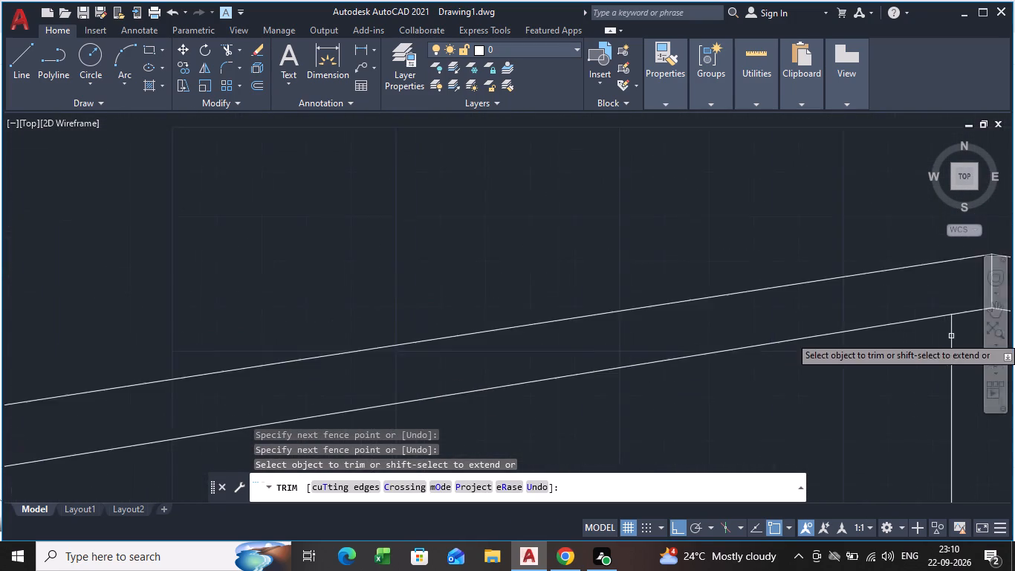
{"action": "scroll", "coordinate": [947, 337], "scroll_direction": "down", "scroll_amount": 1}
{"action": "middle_click_drag", "start_coordinate": [878, 358], "coordinate": [79, 354]}
{"action": "middle_click_drag", "start_coordinate": [557, 366], "coordinate": [360, 312]}
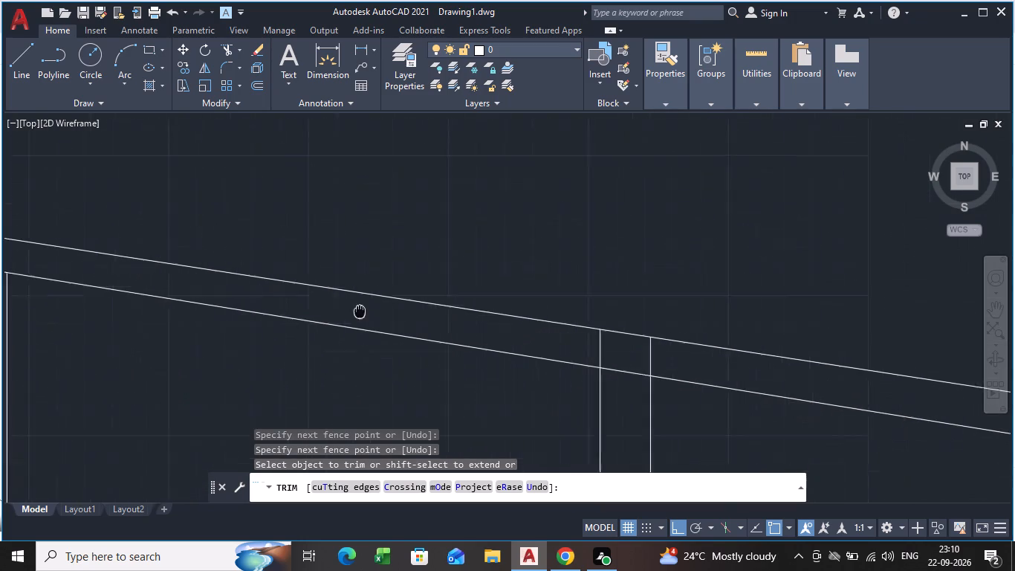
{"action": "middle_click_drag", "start_coordinate": [360, 312], "coordinate": [238, 281]}
{"action": "scroll", "coordinate": [358, 329], "scroll_direction": "up", "scroll_amount": 3}
{"action": "left_click_drag", "start_coordinate": [750, 281], "coordinate": [797, 285]}
{"action": "scroll", "coordinate": [801, 293], "scroll_direction": "down", "scroll_amount": 1}
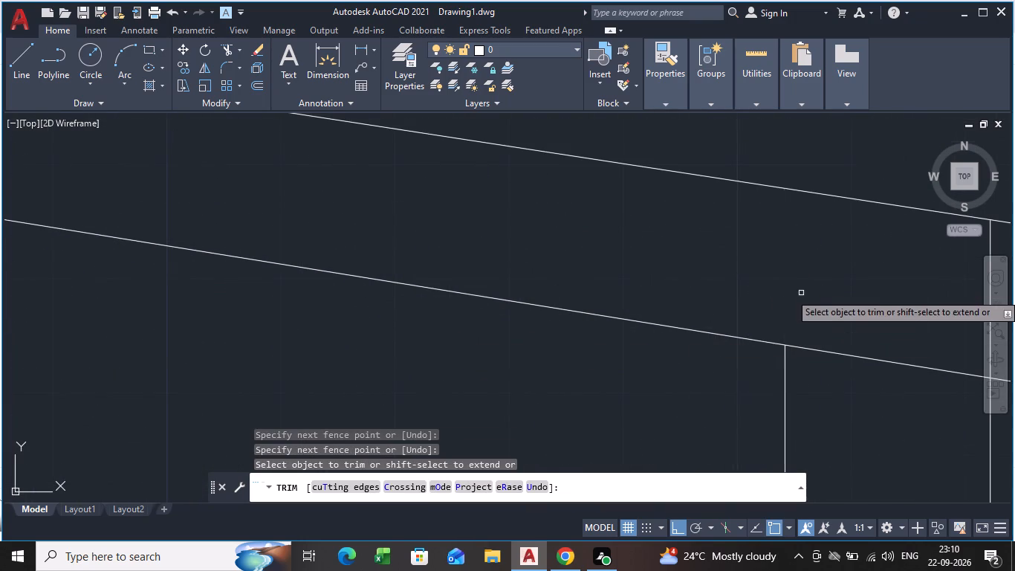
{"action": "scroll", "coordinate": [801, 293], "scroll_direction": "down", "scroll_amount": 2}
{"action": "middle_click_drag", "start_coordinate": [783, 310], "coordinate": [407, 280]}
{"action": "left_click_drag", "start_coordinate": [427, 274], "coordinate": [515, 280]}
Trim the column line ends between the roof lines at the second and third columns to the right of the ridge.
{"action": "scroll", "coordinate": [730, 364], "scroll_direction": "down", "scroll_amount": 2}
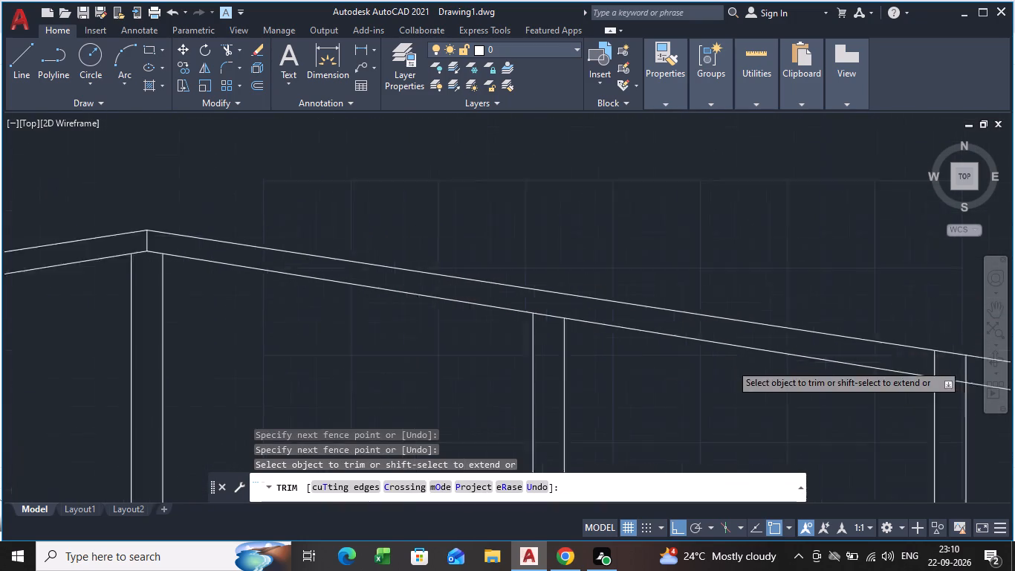
{"action": "scroll", "coordinate": [730, 364], "scroll_direction": "down", "scroll_amount": 2}
{"action": "middle_click_drag", "start_coordinate": [816, 381], "coordinate": [571, 319]}
{"action": "scroll", "coordinate": [565, 305], "scroll_direction": "up", "scroll_amount": 4}
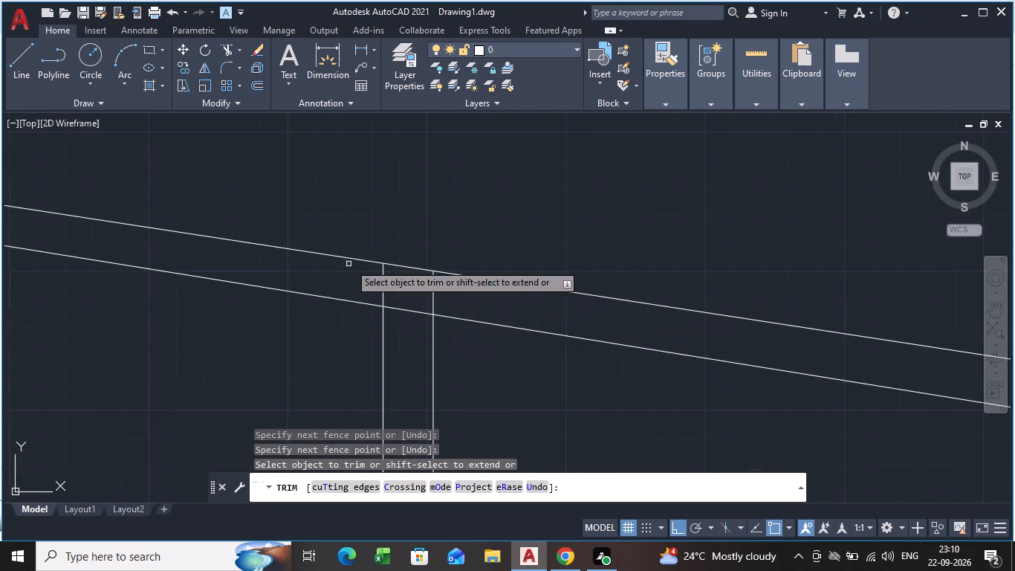
{"action": "scroll", "coordinate": [351, 263], "scroll_direction": "up", "scroll_amount": 2}
{"action": "left_click_drag", "start_coordinate": [361, 312], "coordinate": [719, 381]}
{"action": "scroll", "coordinate": [787, 410], "scroll_direction": "down", "scroll_amount": 5}
{"action": "scroll", "coordinate": [855, 416], "scroll_direction": "down", "scroll_amount": 1}
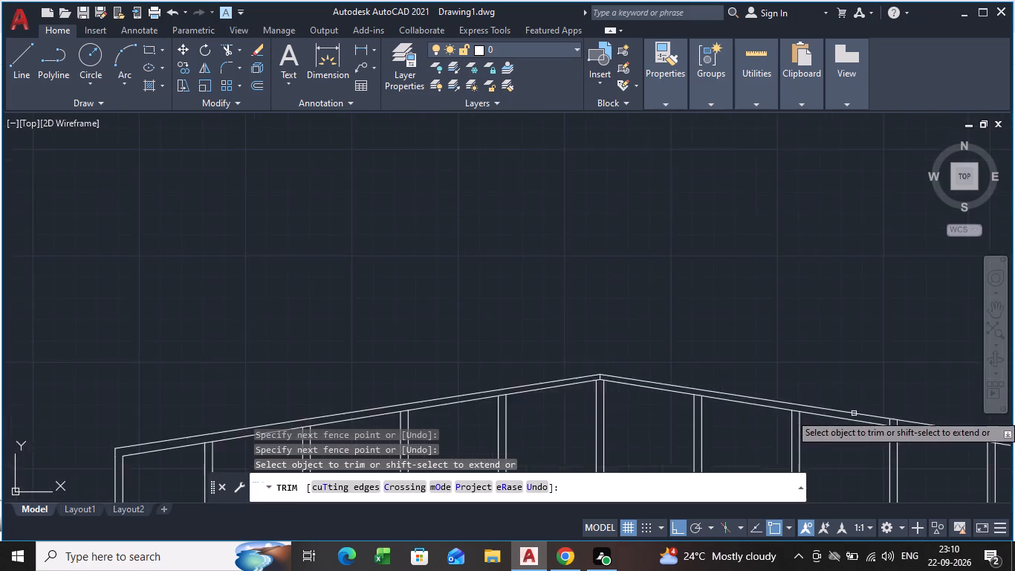
{"action": "middle_click_drag", "start_coordinate": [845, 405], "coordinate": [443, 271]}
{"action": "scroll", "coordinate": [489, 269], "scroll_direction": "up", "scroll_amount": 4}
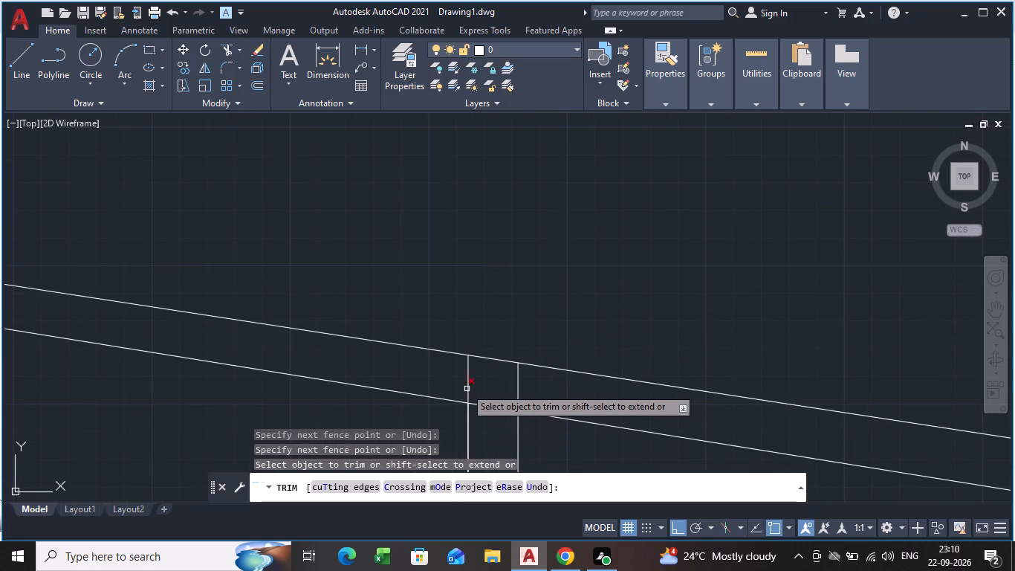
{"action": "left_click_drag", "start_coordinate": [451, 378], "coordinate": [541, 379]}
Trim the column line ends between the roof lines at the last intermediate column before the right end, and end the trim.
{"action": "scroll", "coordinate": [632, 410], "scroll_direction": "down", "scroll_amount": 3}
{"action": "middle_click_drag", "start_coordinate": [391, 254], "coordinate": [263, 199]}
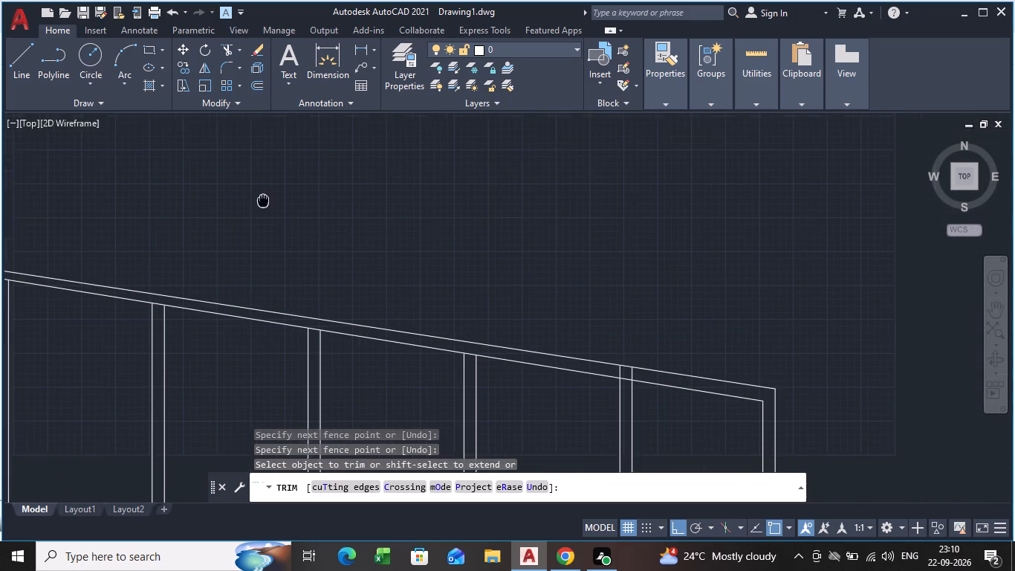
{"action": "middle_click_drag", "start_coordinate": [263, 199], "coordinate": [254, 199]}
{"action": "scroll", "coordinate": [606, 392], "scroll_direction": "up", "scroll_amount": 3}
{"action": "left_click_drag", "start_coordinate": [600, 343], "coordinate": [594, 343]}
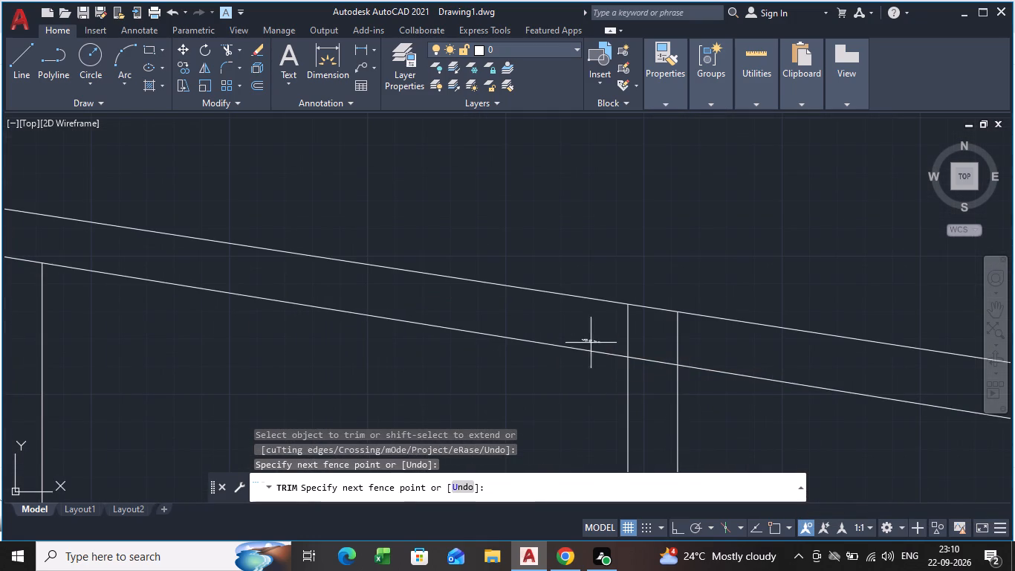
{"action": "left_click_drag", "start_coordinate": [594, 343], "coordinate": [692, 342]}
{"action": "scroll", "coordinate": [581, 346], "scroll_direction": "down", "scroll_amount": 6}
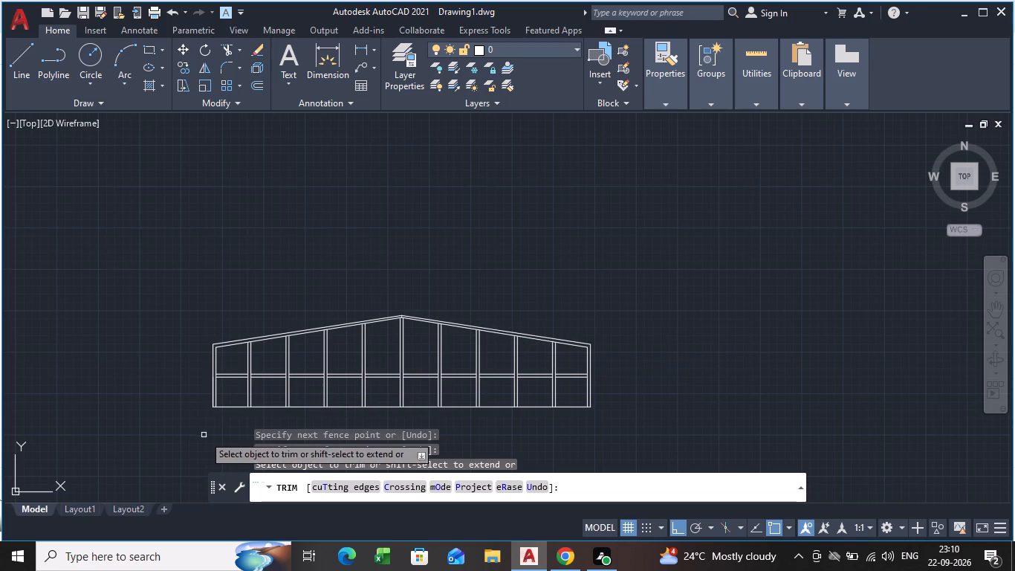
{"action": "key", "text": "Escape"}
Examine the whole frame, including its roof lines, columns and horizontal beam.
{"action": "scroll", "coordinate": [285, 381], "scroll_direction": "down", "scroll_amount": 1}
{"action": "middle_click_drag", "start_coordinate": [287, 372], "coordinate": [296, 308]}
{"action": "scroll", "coordinate": [279, 366], "scroll_direction": "up", "scroll_amount": 4}
{"action": "middle_click_drag", "start_coordinate": [302, 224], "coordinate": [370, 439]}
{"action": "scroll", "coordinate": [513, 245], "scroll_direction": "down", "scroll_amount": 1}
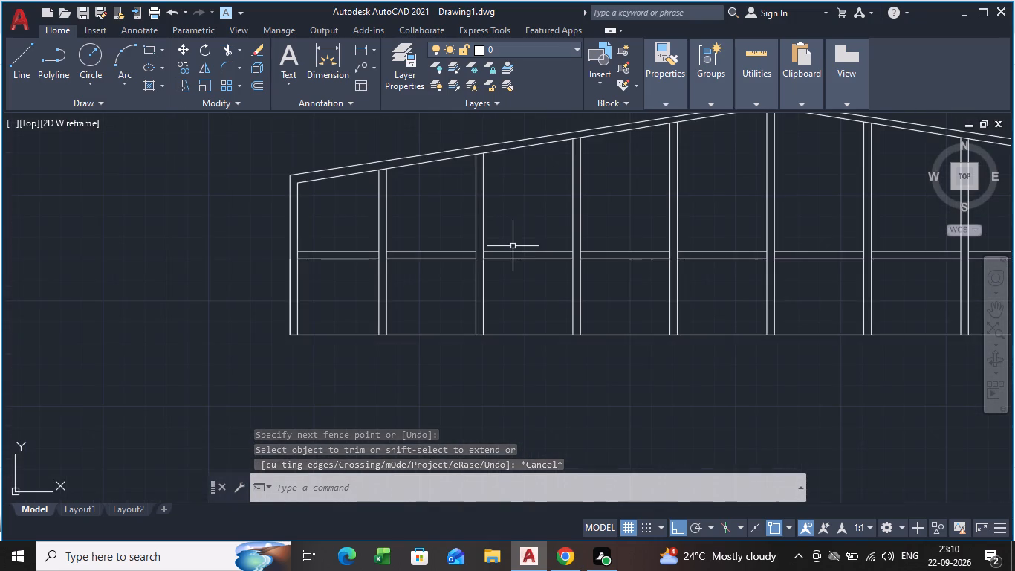
{"action": "scroll", "coordinate": [507, 258], "scroll_direction": "down", "scroll_amount": 1}
{"action": "middle_click_drag", "start_coordinate": [502, 258], "coordinate": [450, 274]}
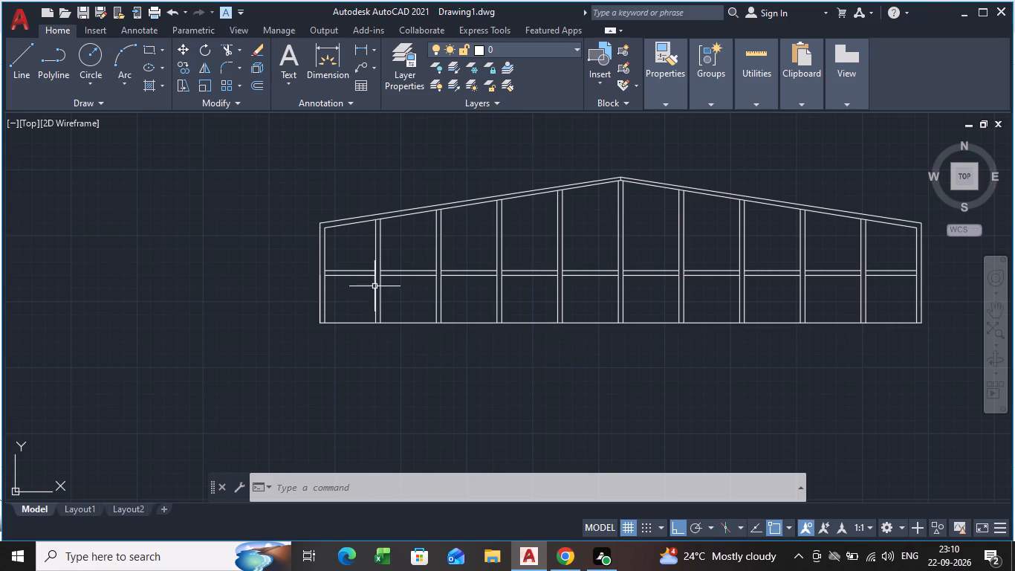
{"action": "middle_click_drag", "start_coordinate": [354, 304], "coordinate": [342, 325]}
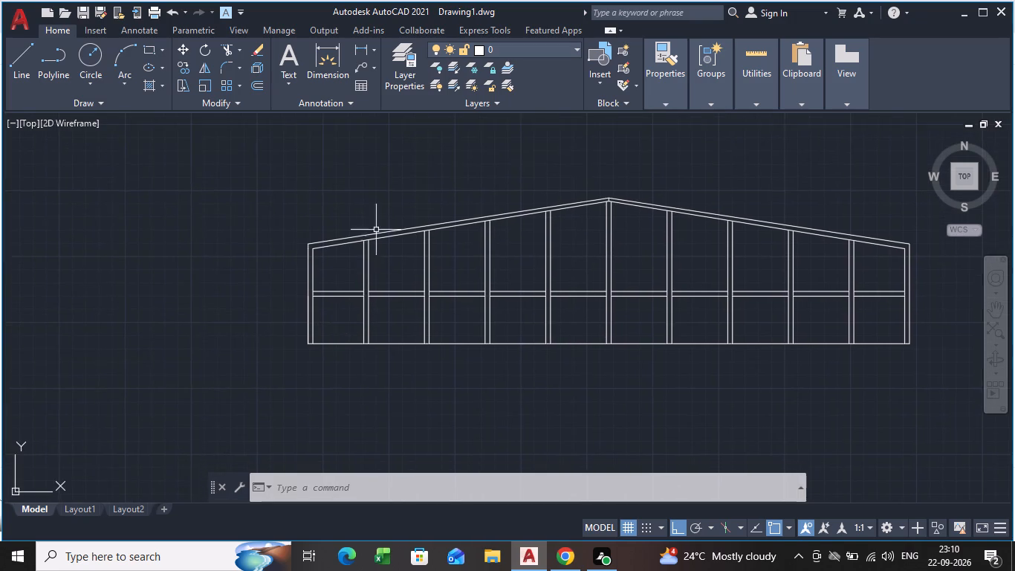
Draw a Z-shaped profile above the left eave with a 2" horizontal line, a 6" vertical line down and a 2" horizontal line.
{"action": "scroll", "coordinate": [378, 205], "scroll_direction": "up", "scroll_amount": 2}
{"action": "key", "text": "l"}
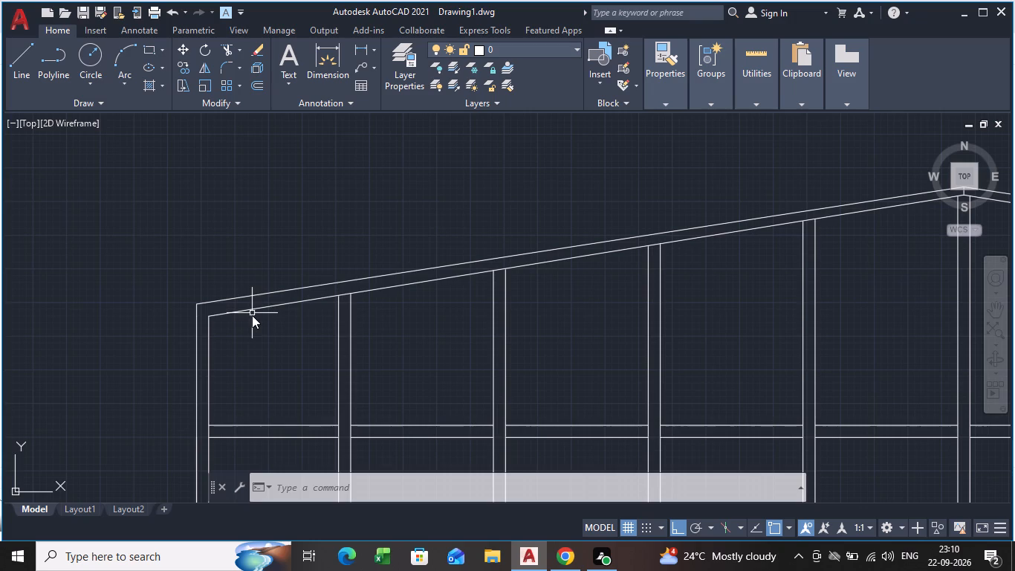
{"action": "key", "text": "Return"}
{"action": "left_click", "coordinate": [126, 199]}
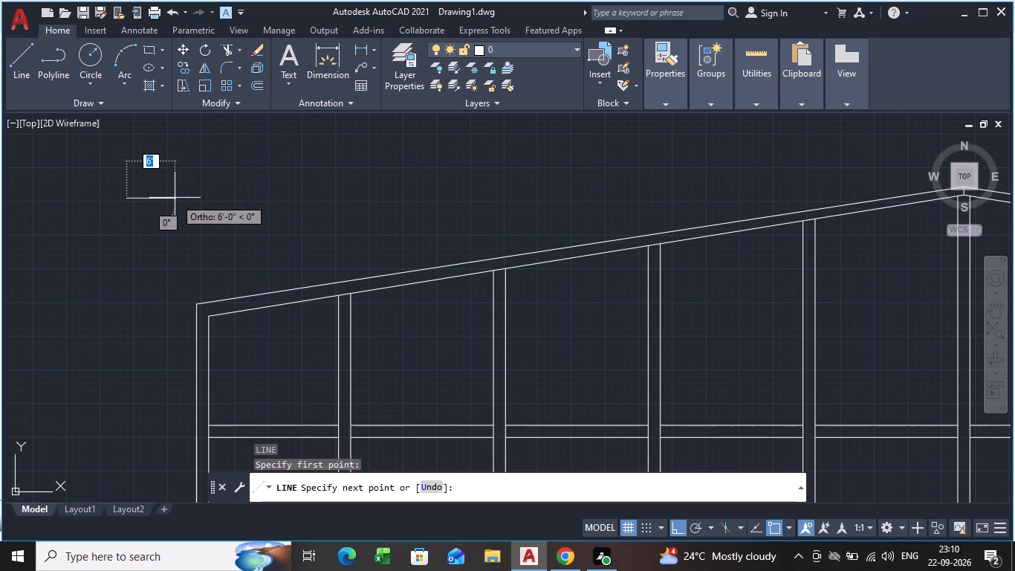
{"action": "key", "text": "2"}
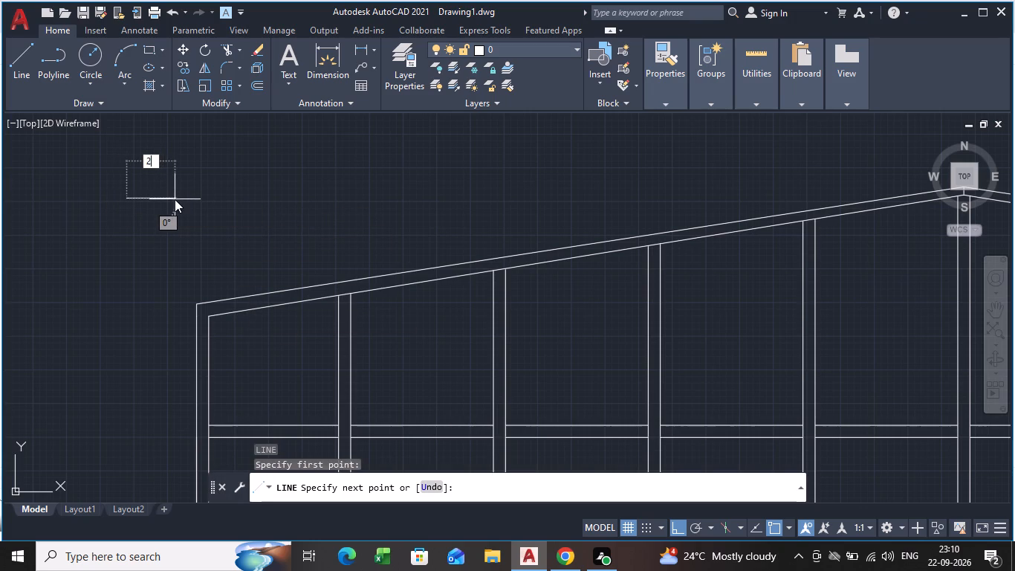
{"action": "key", "text": "shift+quotedbl"}
{"action": "key", "text": "Return"}
{"action": "scroll", "coordinate": [137, 211], "scroll_direction": "up", "scroll_amount": 3}
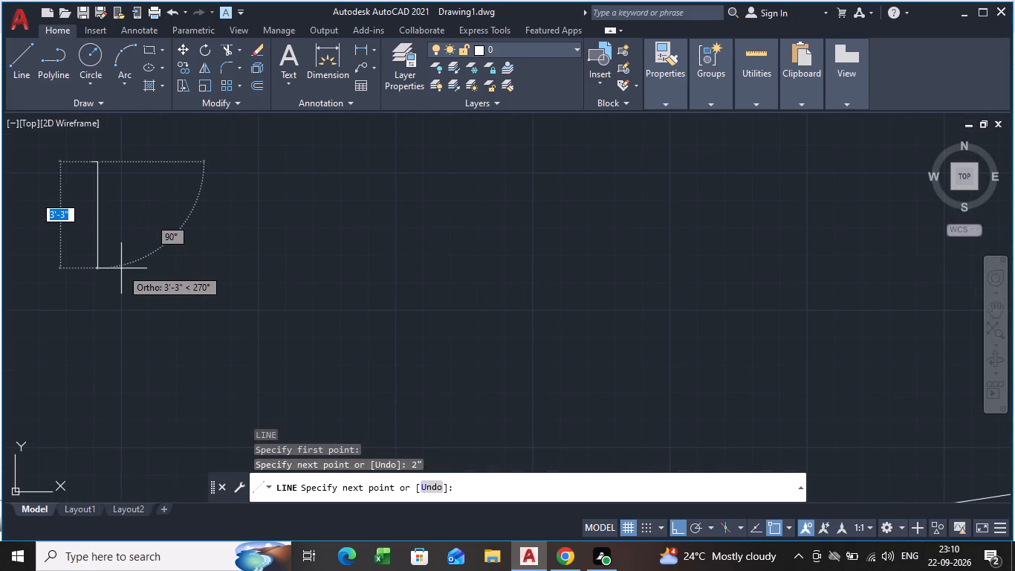
{"action": "key", "text": "6"}
{"action": "key", "text": "shift+quotedbl"}
{"action": "key", "text": "Return"}
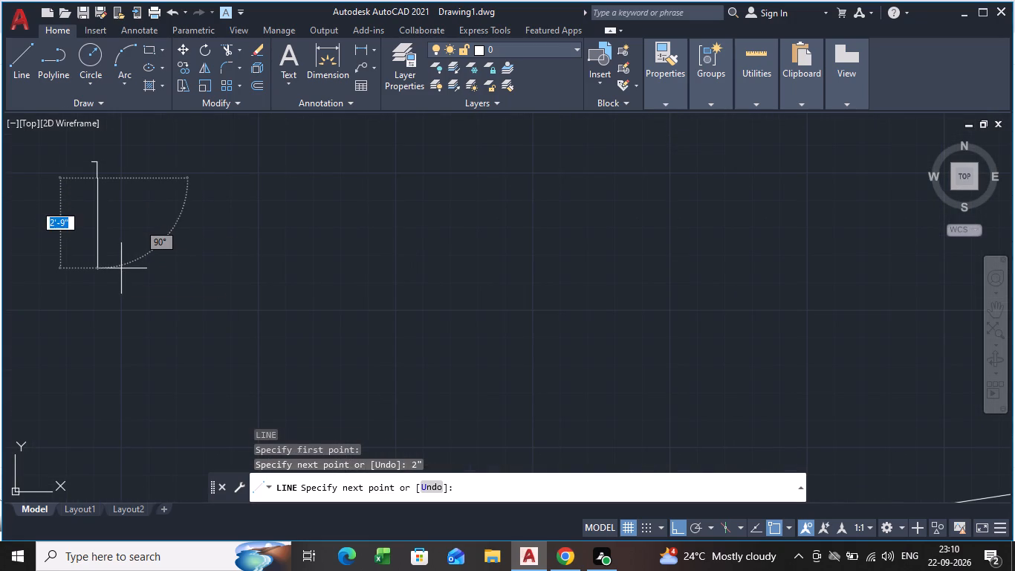
{"action": "type", "text": "2\""}
{"action": "key", "text": "Return"}
{"action": "key", "text": "Escape"}
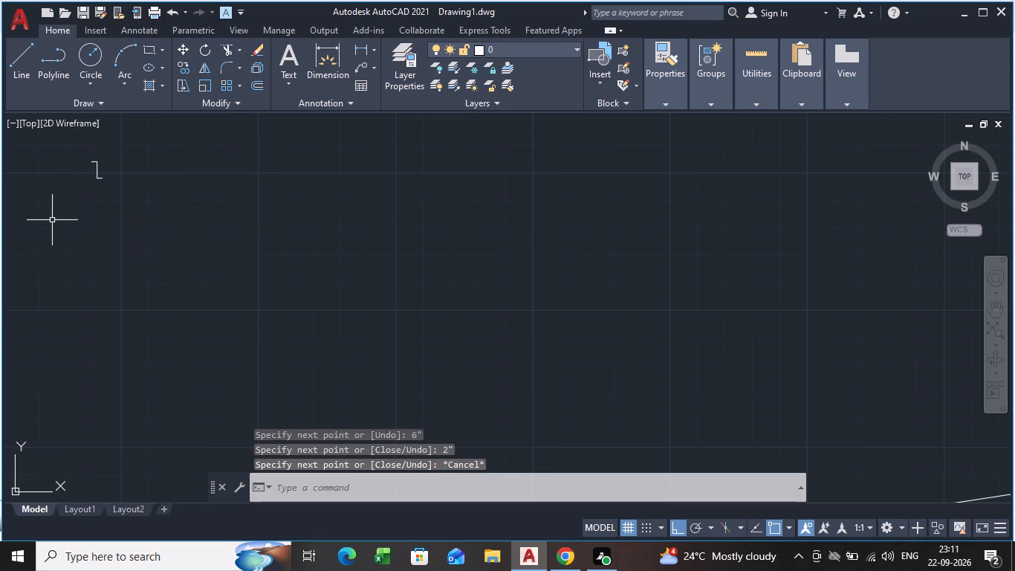
Join the three lines of the Z-shaped profile into one polyline.
{"action": "left_click_drag", "start_coordinate": [78, 159], "coordinate": [79, 175]}
{"action": "left_click", "coordinate": [112, 199]}
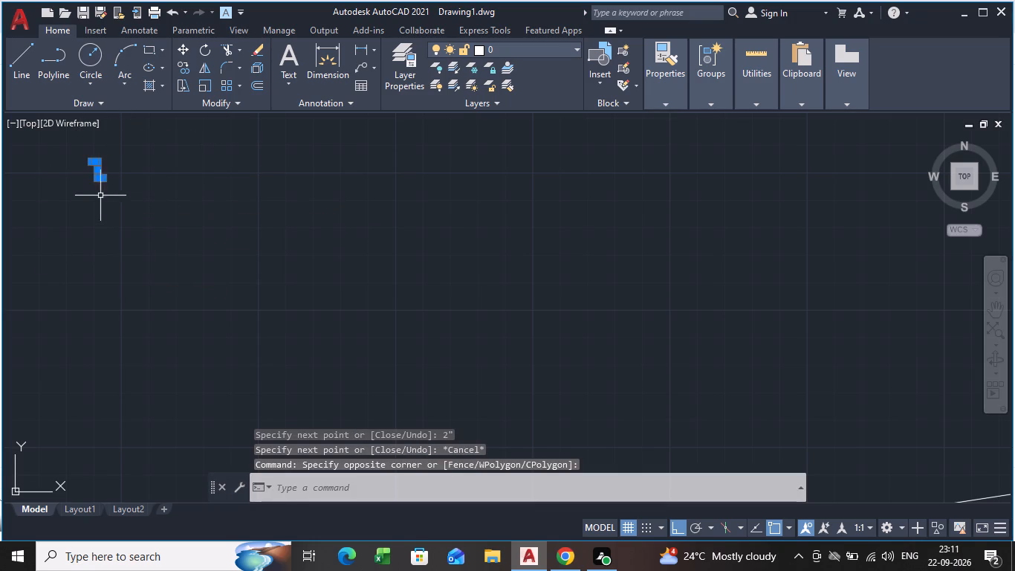
{"action": "type", "text": "join"}
{"action": "key", "text": "Return"}
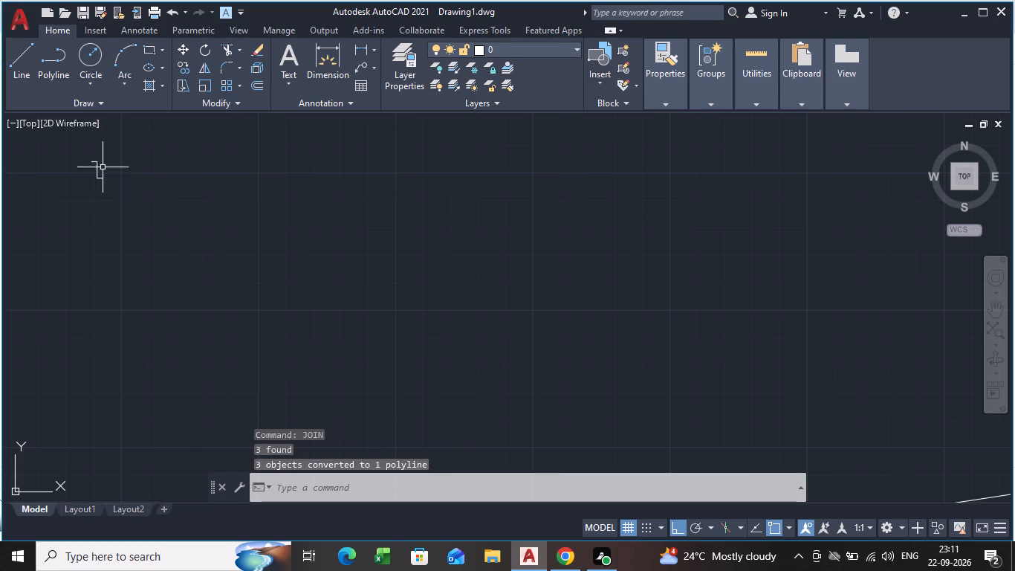
Turn Ortho off and move the Z-shaped profile from its lower corner to a free spot just outside the left eave.
{"action": "left_click", "coordinate": [96, 173]}
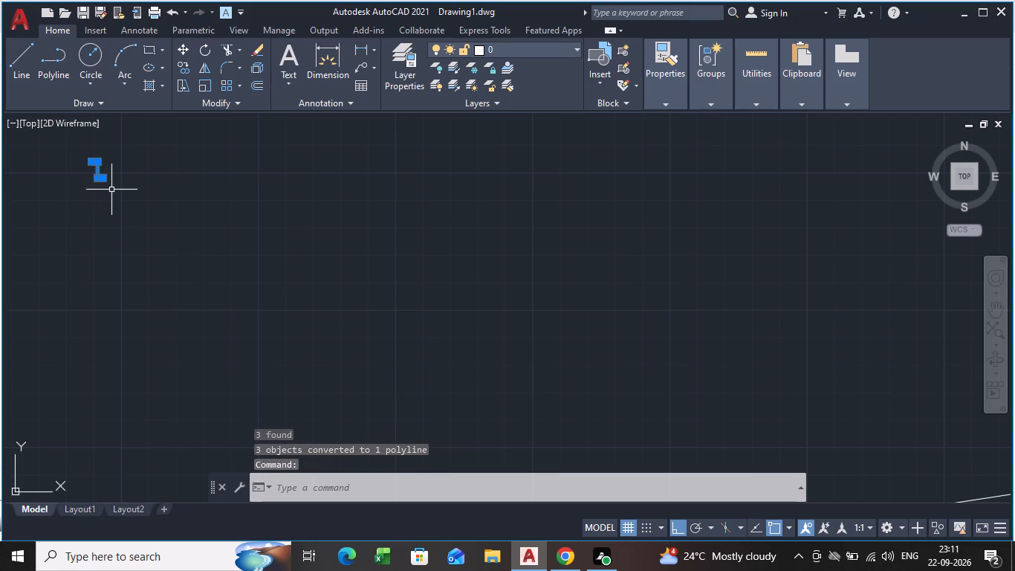
{"action": "key", "text": "m"}
{"action": "key", "text": "Return"}
{"action": "left_click", "coordinate": [96, 176]}
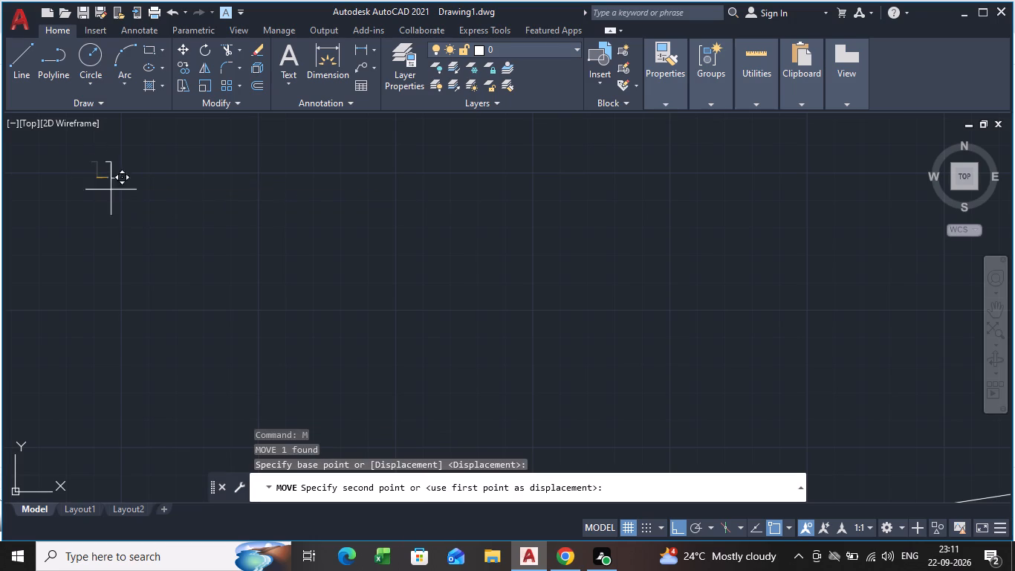
{"action": "scroll", "coordinate": [528, 296], "scroll_direction": "down", "scroll_amount": 2}
{"action": "middle_click_drag", "start_coordinate": [528, 297], "coordinate": [387, 246]}
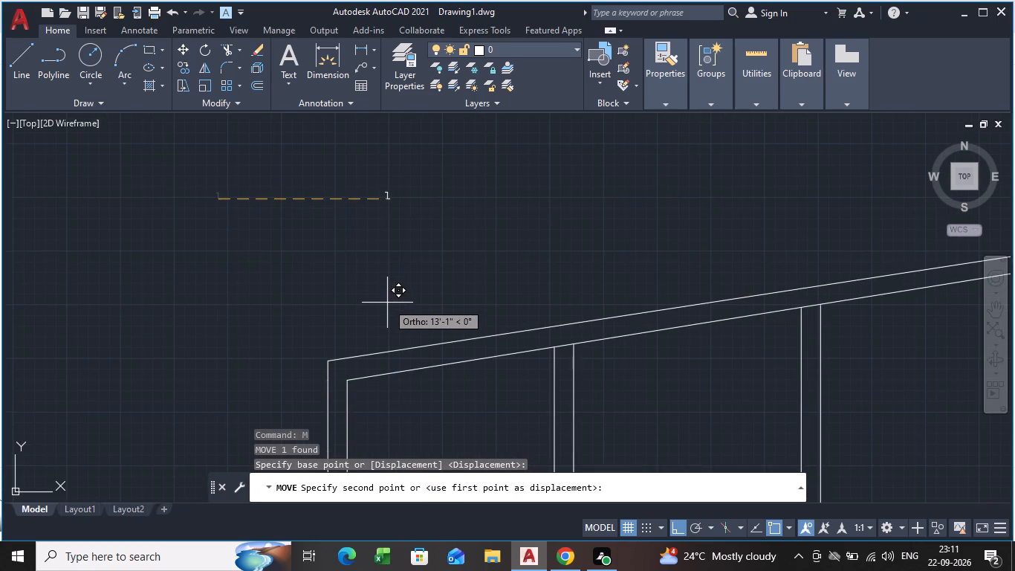
{"action": "key", "text": "ctrl+F8"}
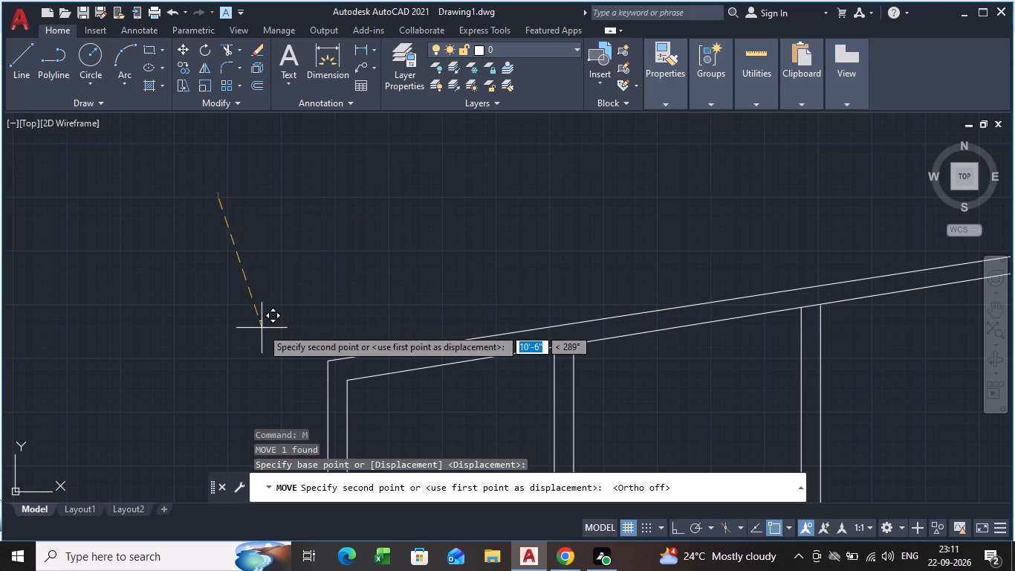
{"action": "left_click", "coordinate": [262, 328]}
{"action": "key", "text": "Escape"}
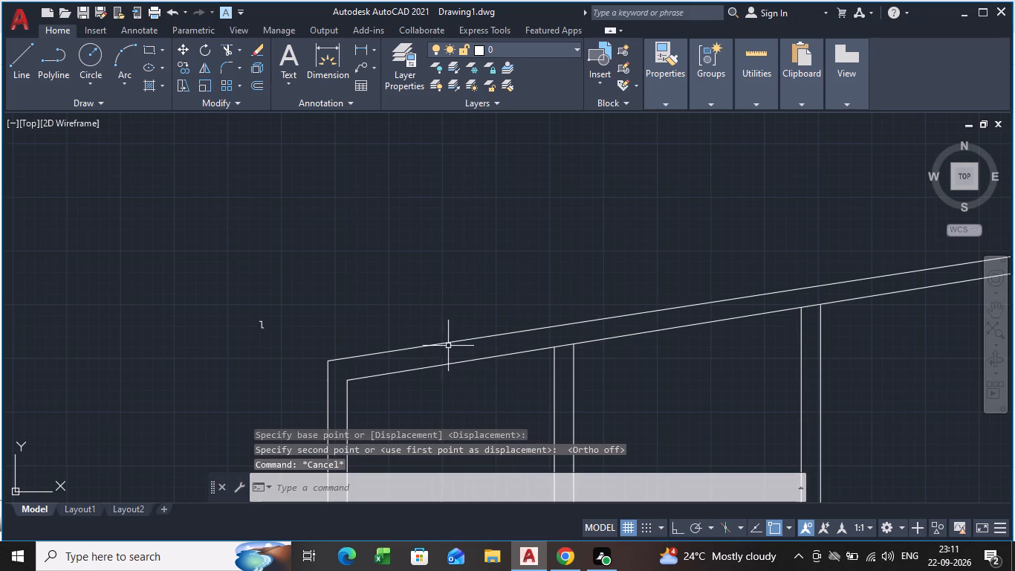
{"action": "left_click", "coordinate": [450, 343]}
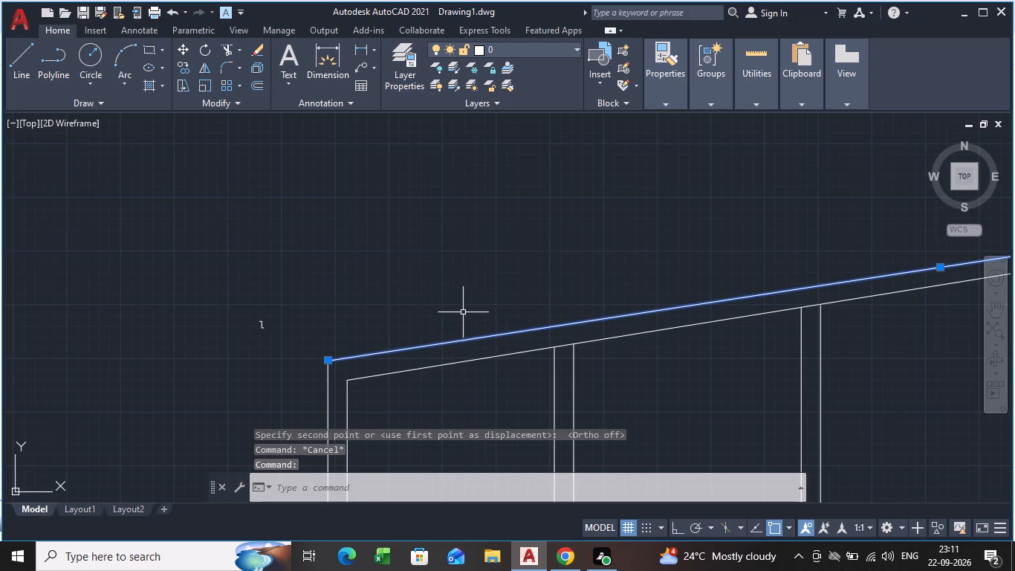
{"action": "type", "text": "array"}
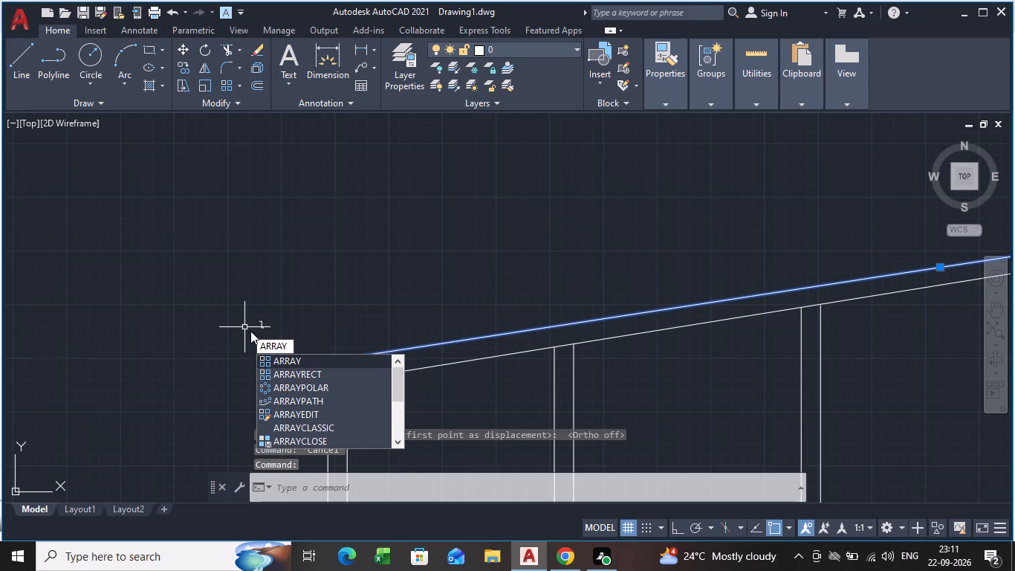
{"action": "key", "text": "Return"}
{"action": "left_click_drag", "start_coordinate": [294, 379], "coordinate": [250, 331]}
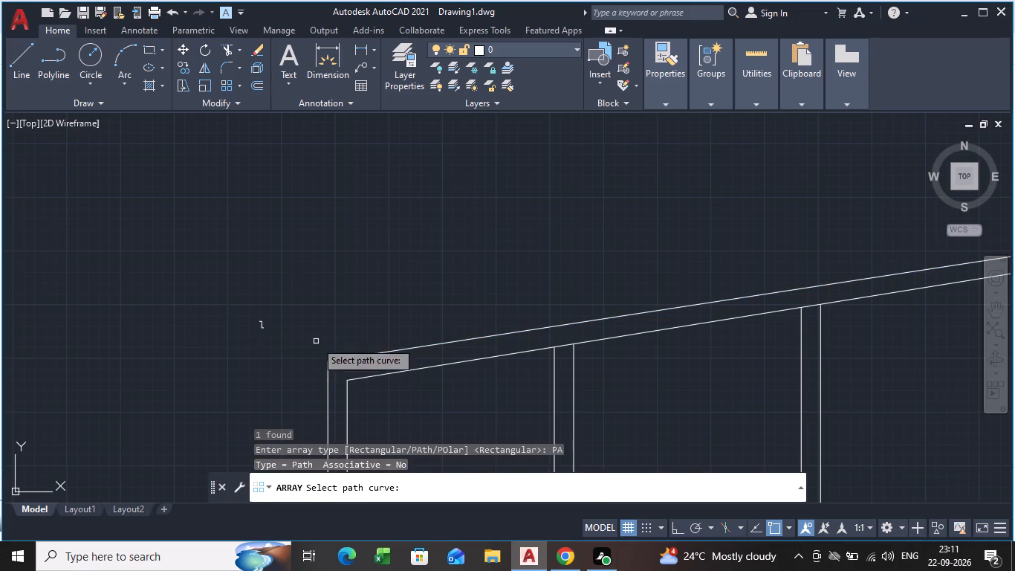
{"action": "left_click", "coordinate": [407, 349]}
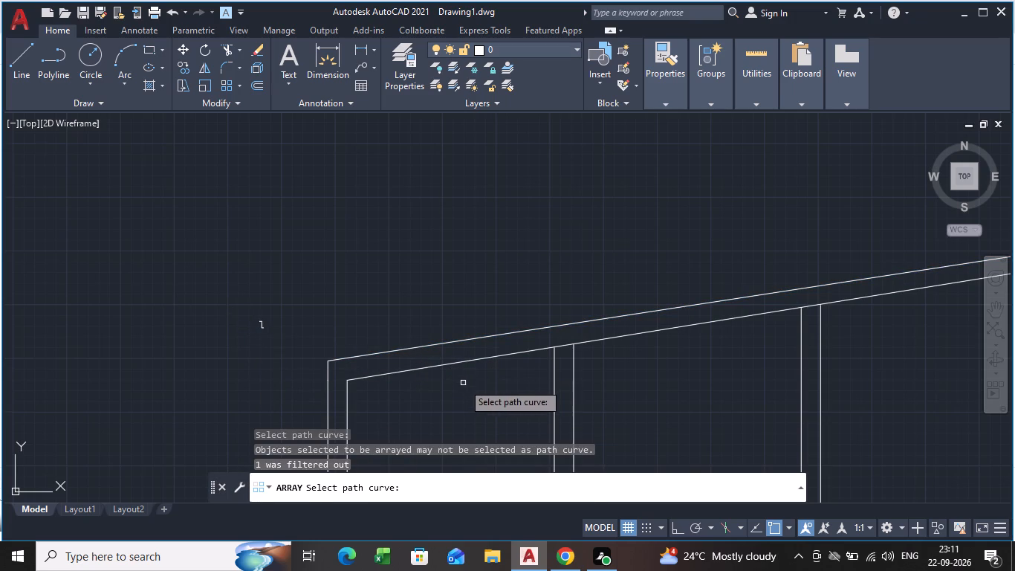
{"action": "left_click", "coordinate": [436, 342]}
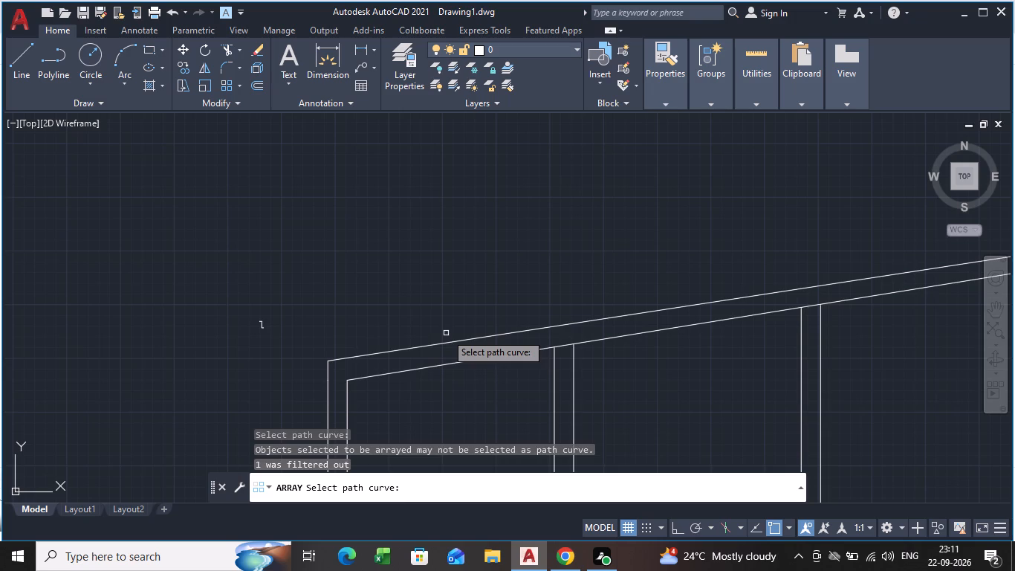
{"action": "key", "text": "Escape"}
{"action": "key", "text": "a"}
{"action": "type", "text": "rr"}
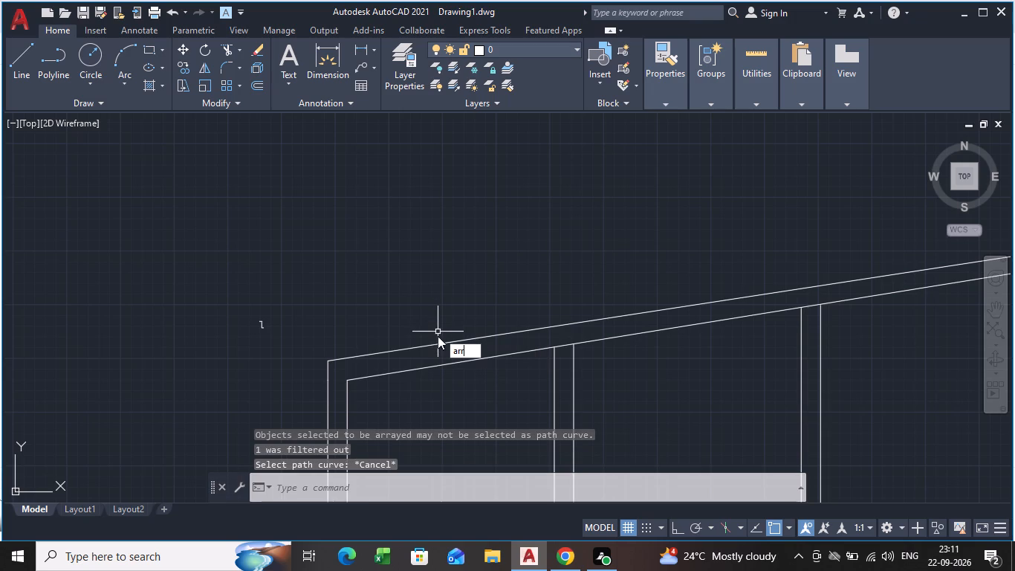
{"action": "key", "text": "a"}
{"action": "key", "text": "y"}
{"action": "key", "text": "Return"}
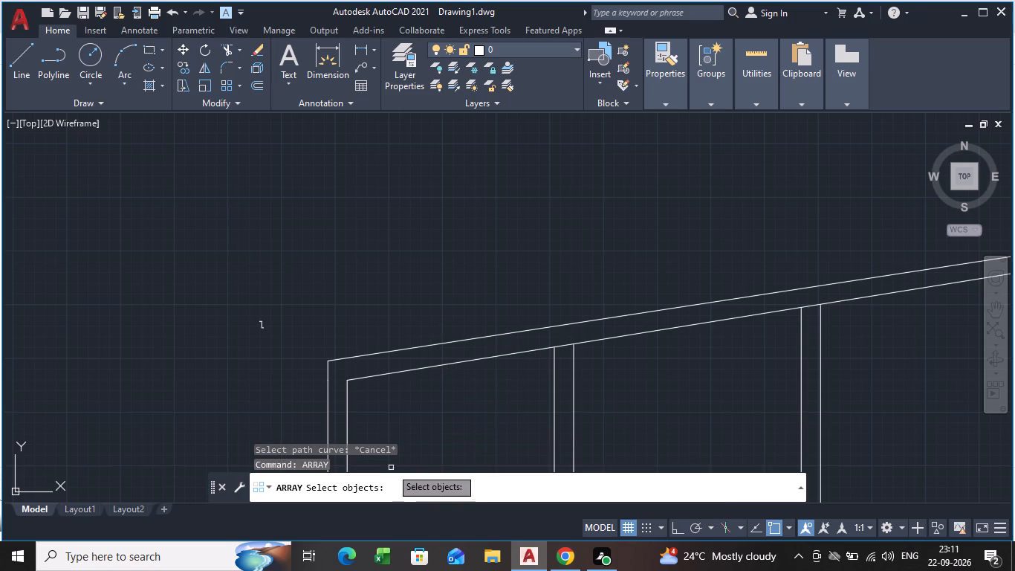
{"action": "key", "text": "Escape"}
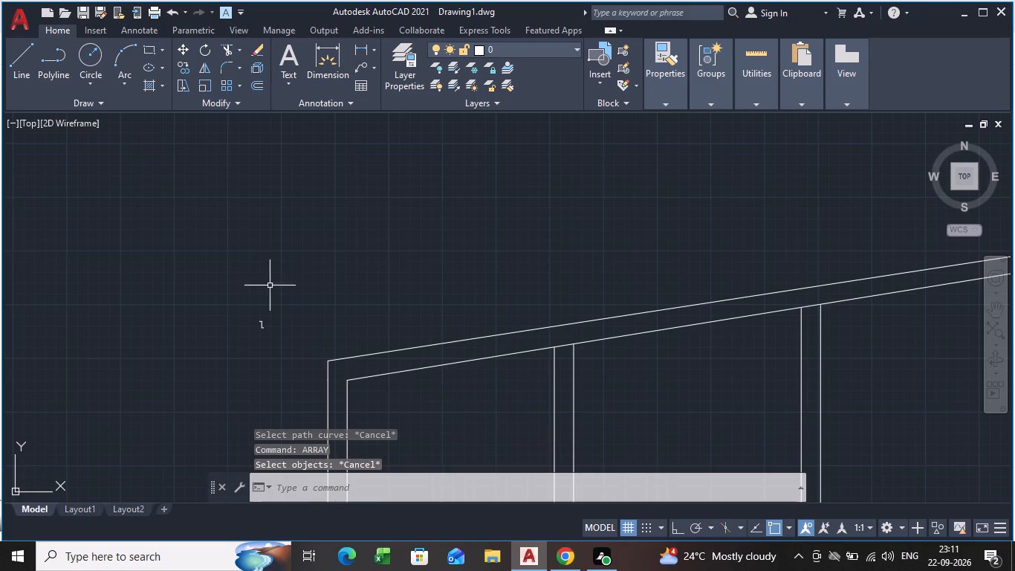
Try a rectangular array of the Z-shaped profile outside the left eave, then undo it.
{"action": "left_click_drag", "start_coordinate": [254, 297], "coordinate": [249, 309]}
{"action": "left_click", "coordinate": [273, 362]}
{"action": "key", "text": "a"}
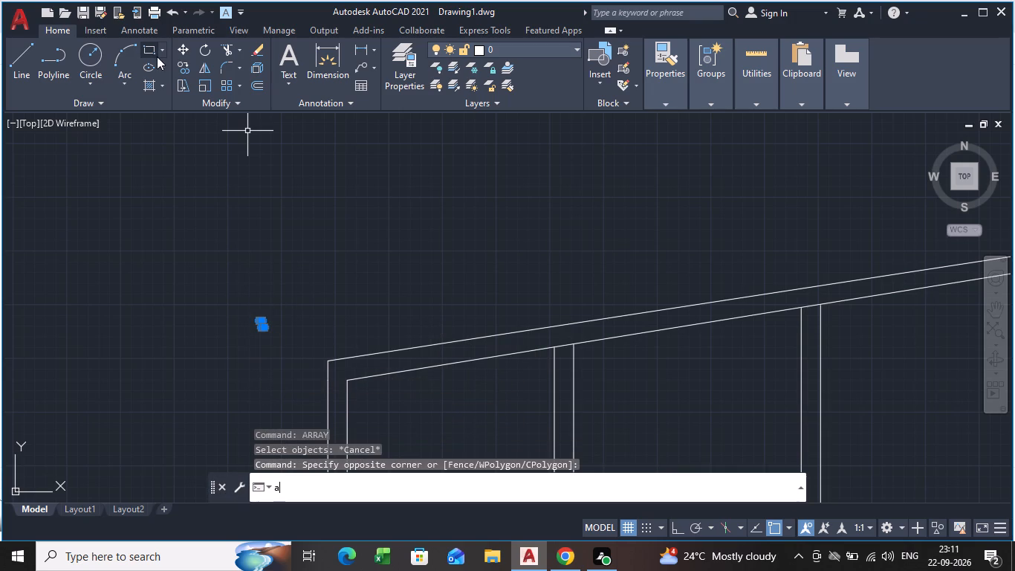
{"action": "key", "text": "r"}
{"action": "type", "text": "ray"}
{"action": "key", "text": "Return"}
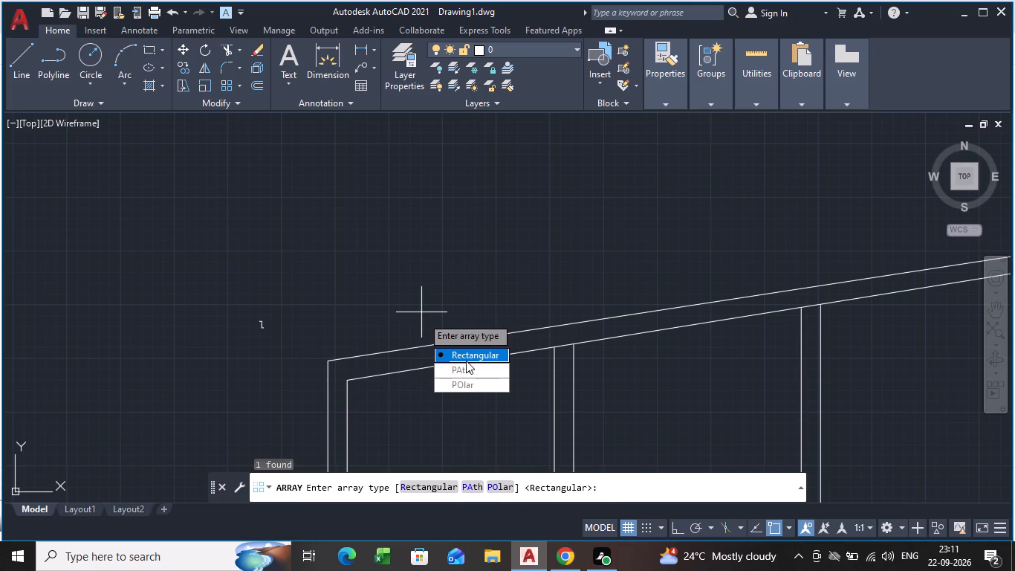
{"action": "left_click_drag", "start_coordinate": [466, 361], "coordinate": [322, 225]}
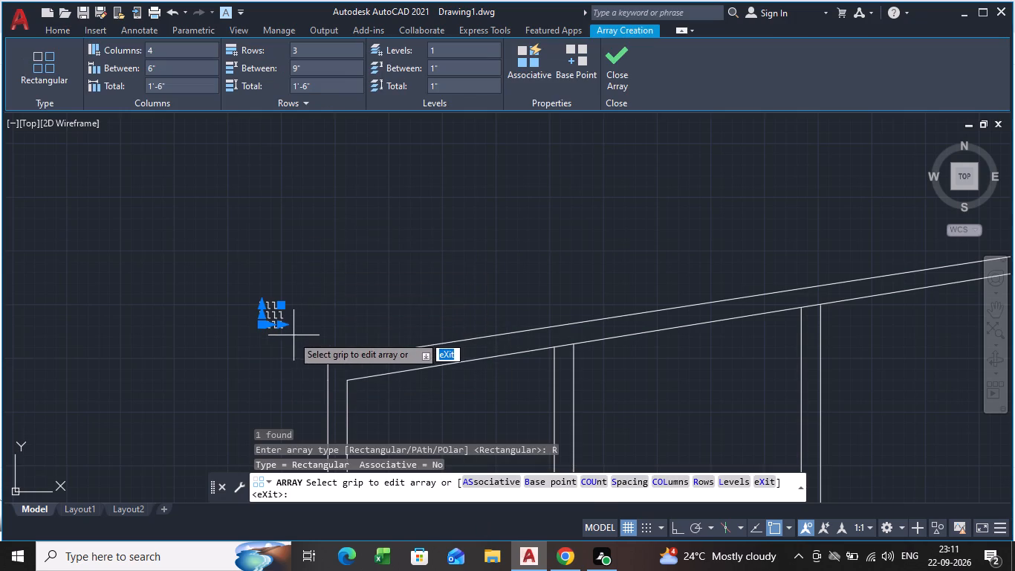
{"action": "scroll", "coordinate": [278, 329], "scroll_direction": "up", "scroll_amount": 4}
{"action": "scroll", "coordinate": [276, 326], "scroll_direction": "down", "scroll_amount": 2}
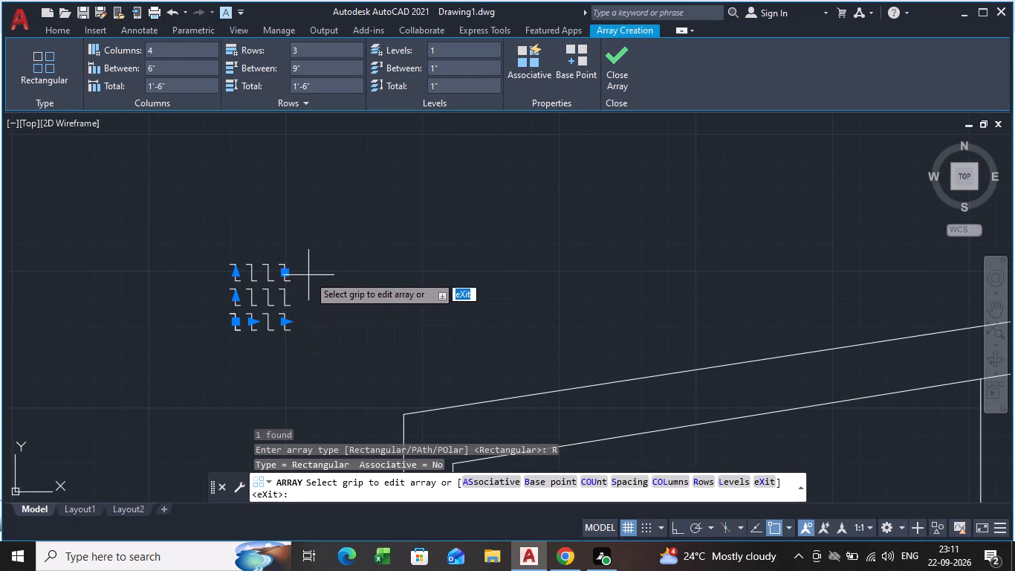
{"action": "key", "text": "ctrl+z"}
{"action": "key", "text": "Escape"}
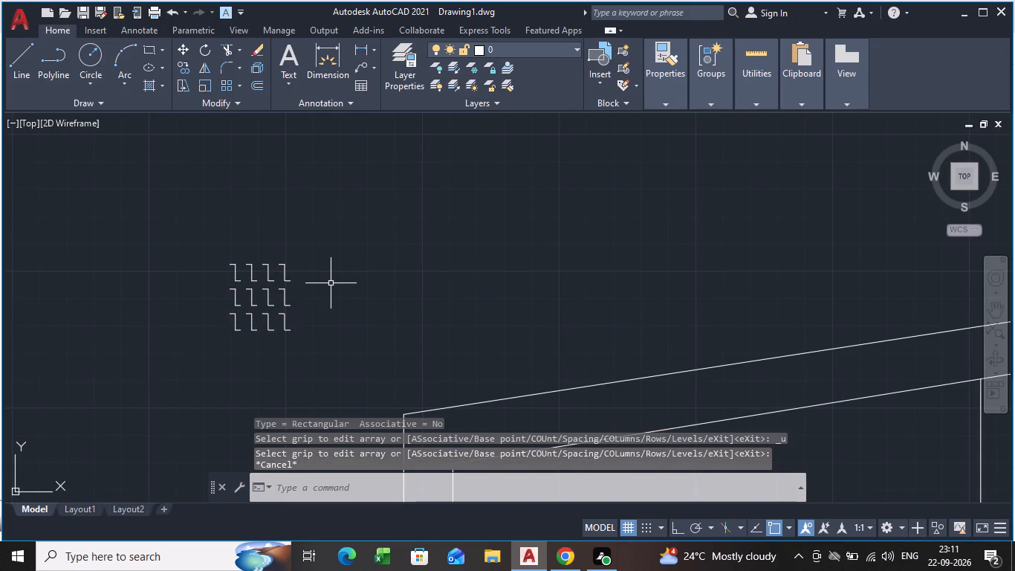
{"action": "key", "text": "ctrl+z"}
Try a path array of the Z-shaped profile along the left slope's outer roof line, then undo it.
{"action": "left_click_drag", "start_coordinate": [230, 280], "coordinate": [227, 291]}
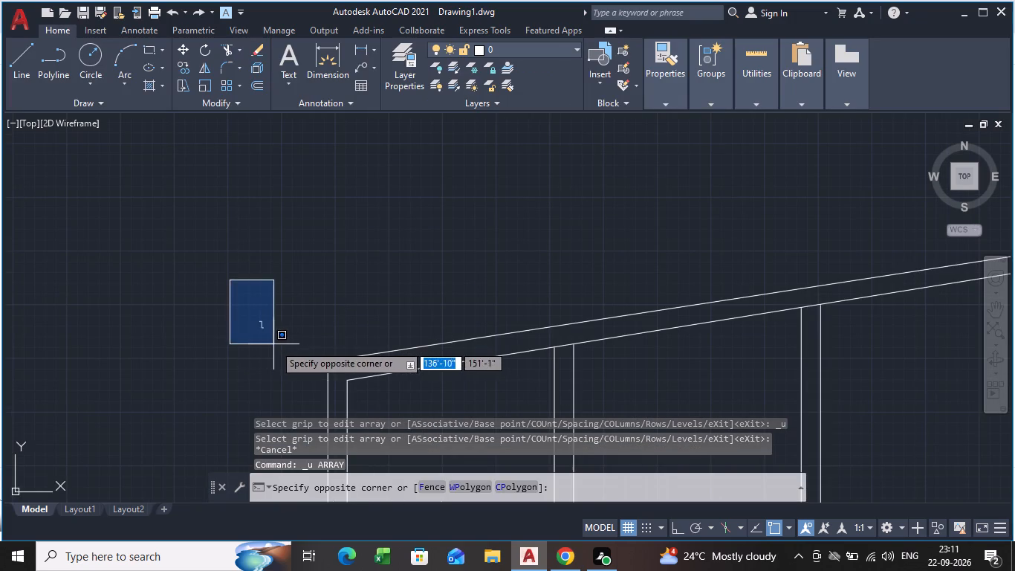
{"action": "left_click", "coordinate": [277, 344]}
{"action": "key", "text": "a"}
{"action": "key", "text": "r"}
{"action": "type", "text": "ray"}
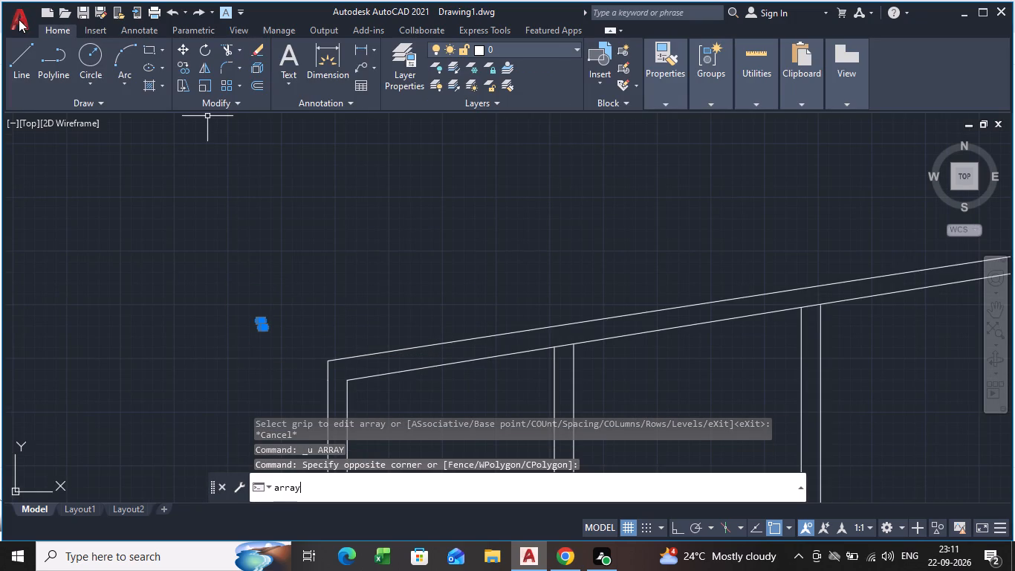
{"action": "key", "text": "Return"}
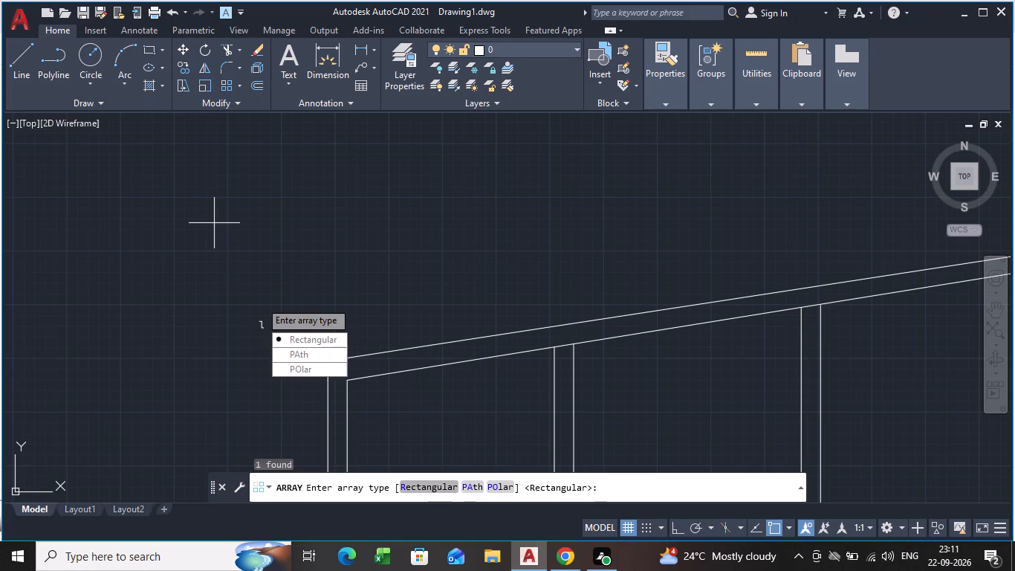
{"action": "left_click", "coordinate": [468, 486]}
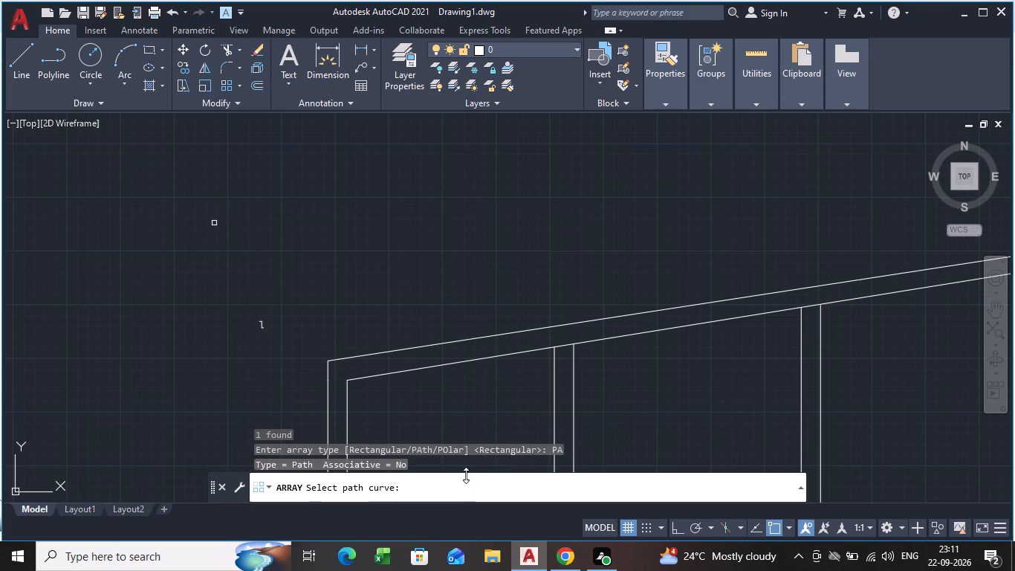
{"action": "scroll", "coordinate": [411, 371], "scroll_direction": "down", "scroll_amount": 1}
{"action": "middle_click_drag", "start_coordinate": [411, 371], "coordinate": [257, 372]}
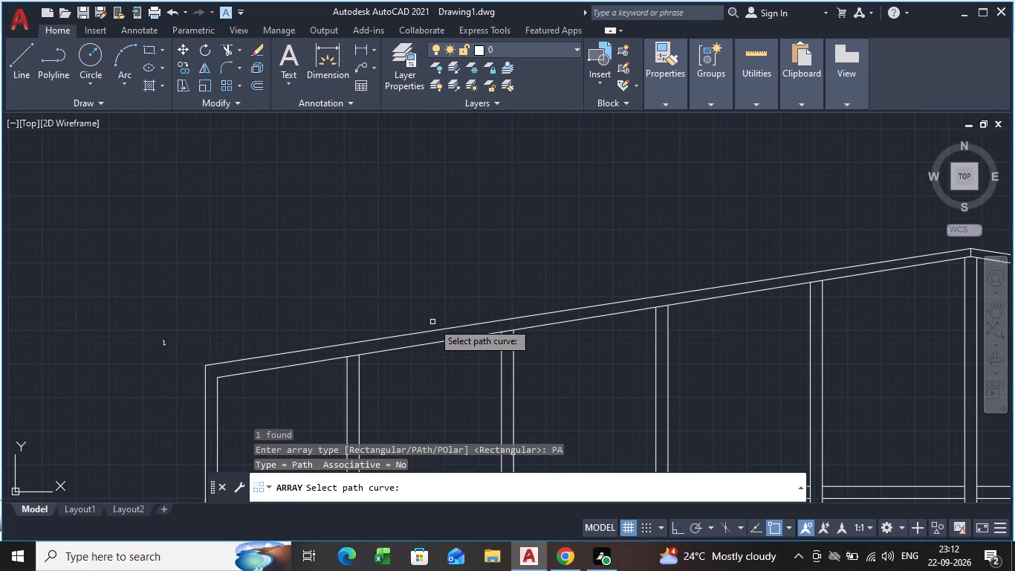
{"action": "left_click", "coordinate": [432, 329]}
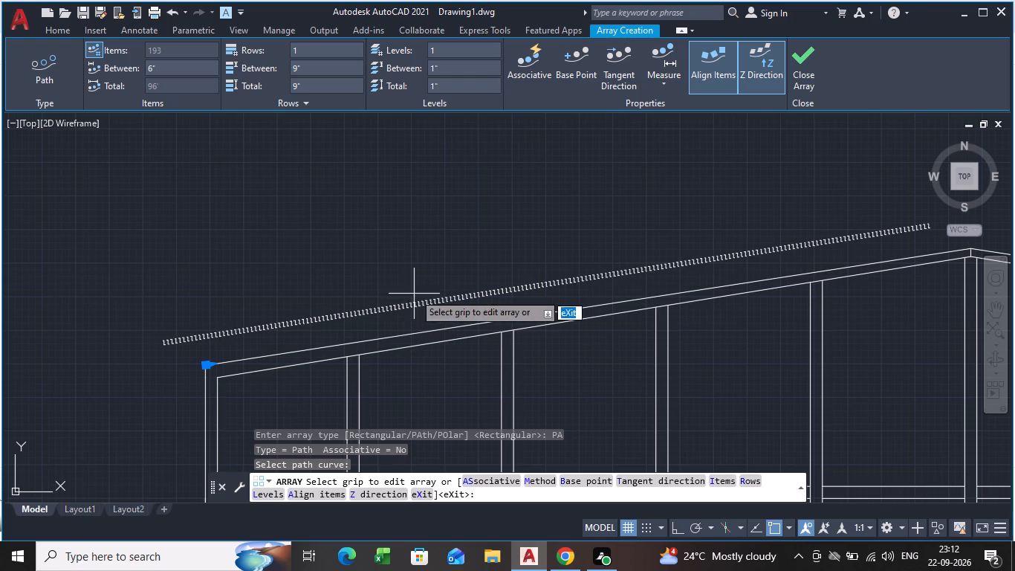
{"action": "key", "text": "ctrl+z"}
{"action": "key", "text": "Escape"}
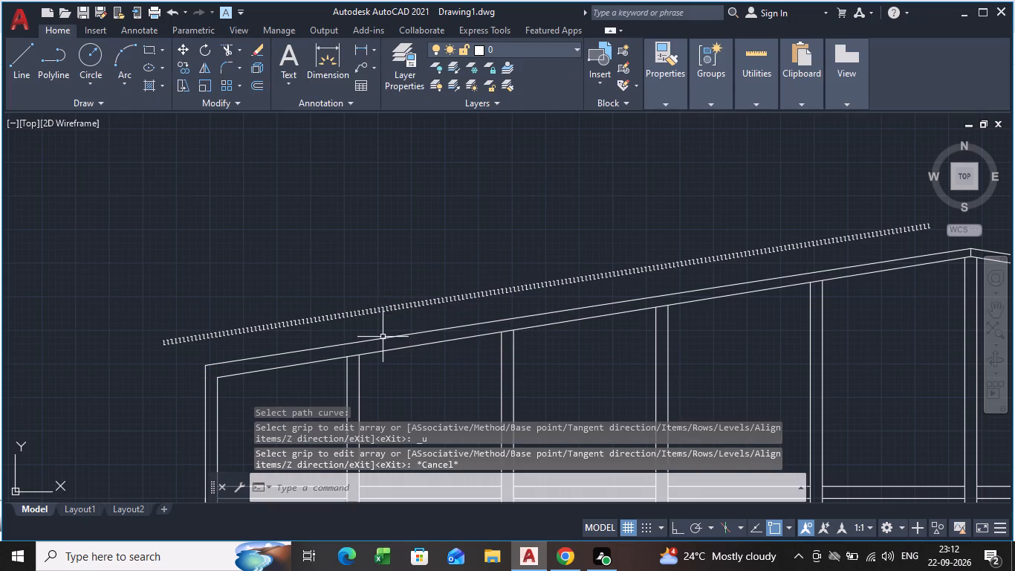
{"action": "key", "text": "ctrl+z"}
Array the Z-shaped profile along the left slope's outer roof line using a path array.
{"action": "left_click_drag", "start_coordinate": [195, 294], "coordinate": [235, 349]}
{"action": "left_click", "coordinate": [309, 365]}
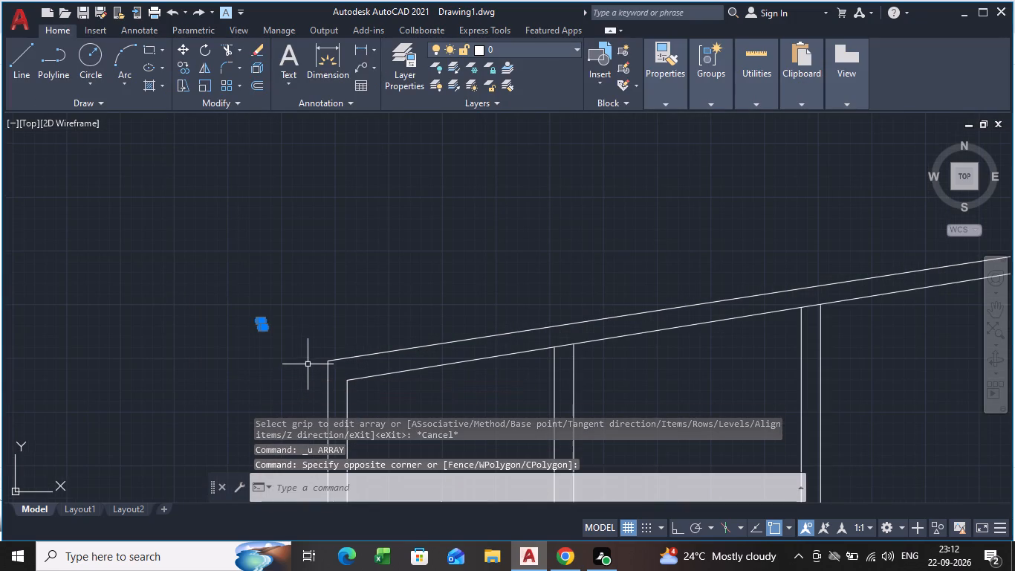
{"action": "key", "text": "a"}
{"action": "key", "text": "r"}
{"action": "key", "text": "r"}
{"action": "key", "text": "a"}
{"action": "key", "text": "y"}
{"action": "key", "text": "Return"}
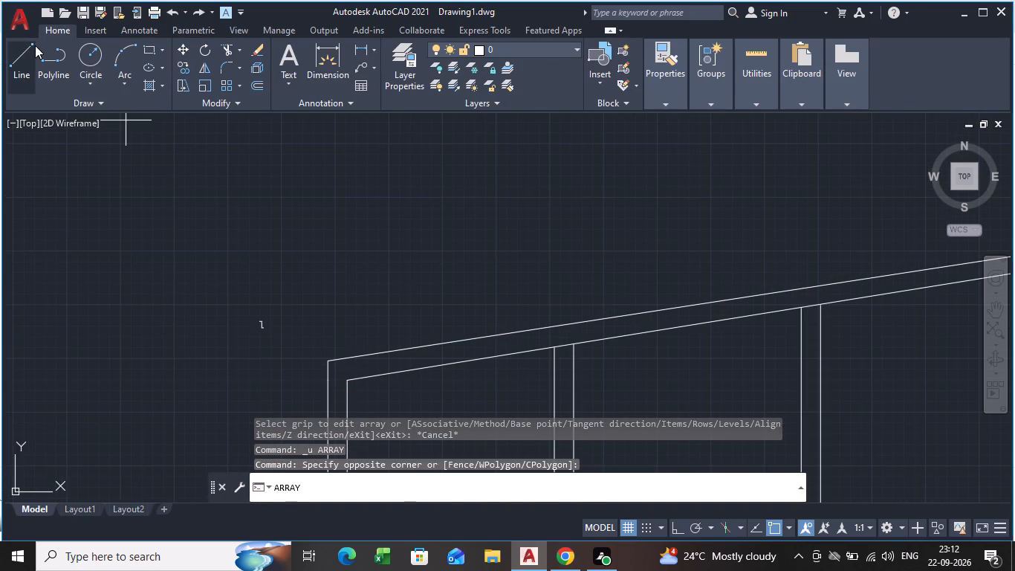
{"action": "scroll", "coordinate": [560, 346], "scroll_direction": "down", "scroll_amount": 2}
{"action": "middle_click_drag", "start_coordinate": [564, 350], "coordinate": [315, 298]}
{"action": "scroll", "coordinate": [316, 298], "scroll_direction": "down", "scroll_amount": 1}
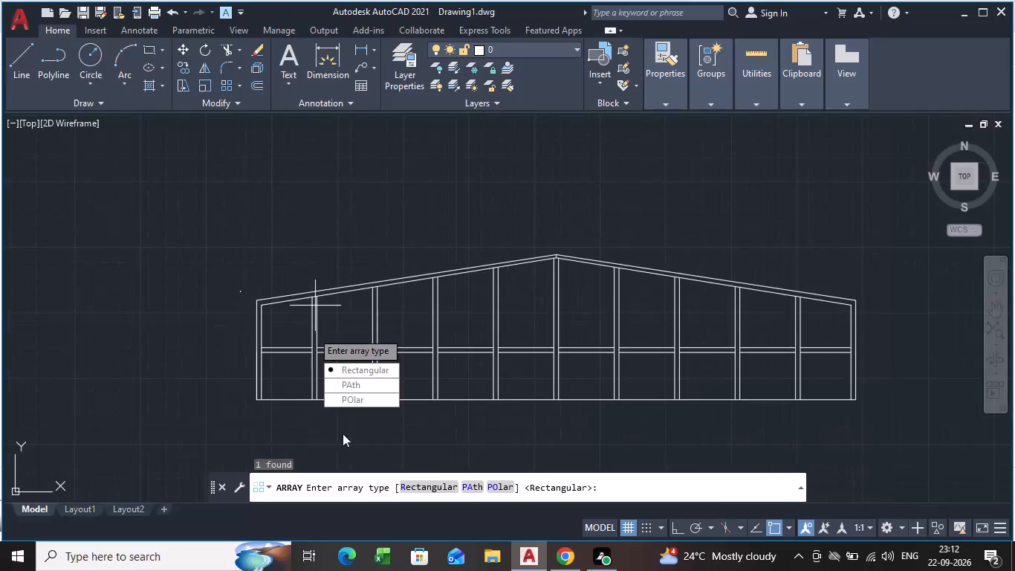
{"action": "left_click", "coordinate": [468, 488]}
{"action": "scroll", "coordinate": [340, 253], "scroll_direction": "up", "scroll_amount": 3}
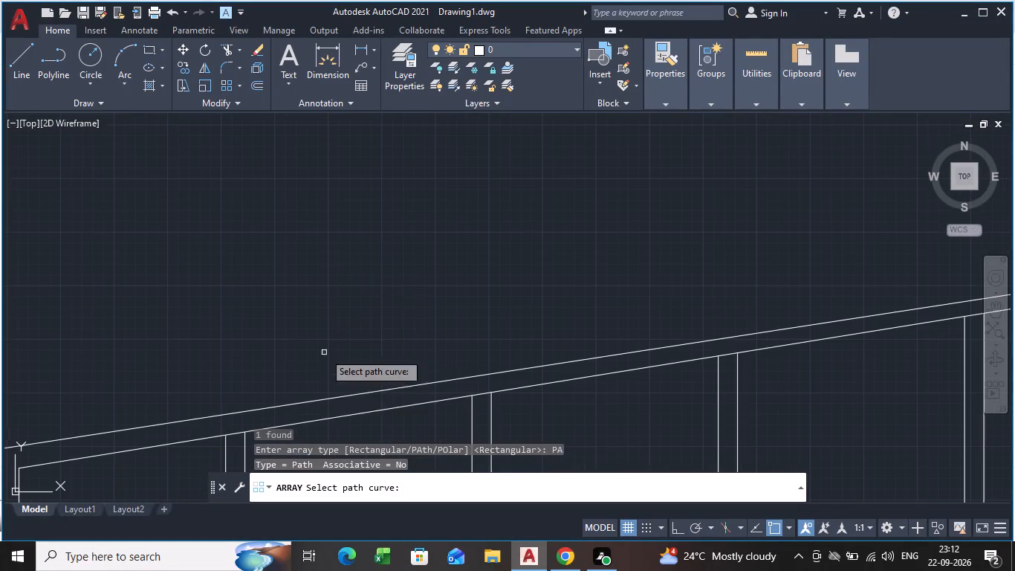
{"action": "left_click", "coordinate": [337, 399]}
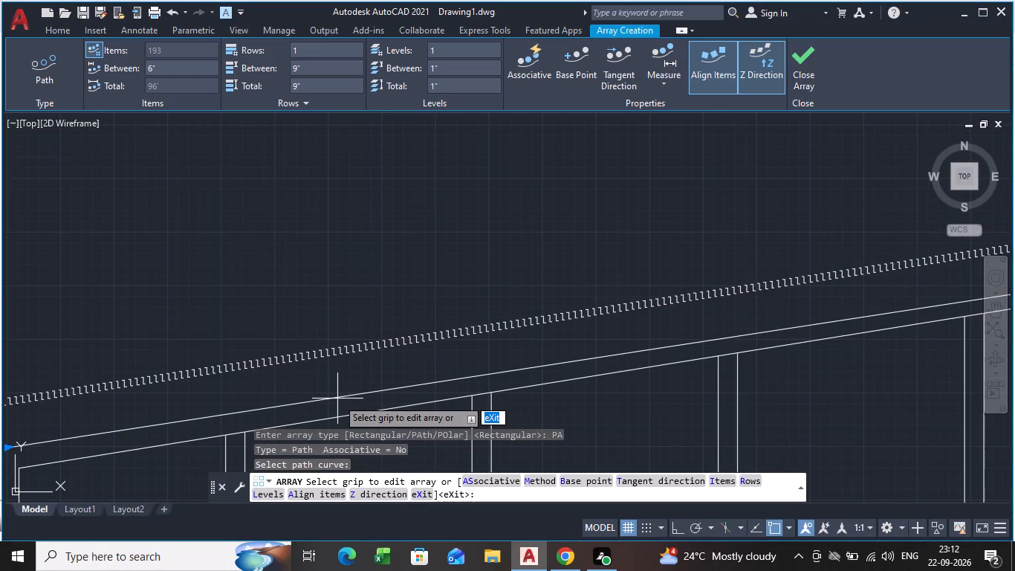
{"action": "scroll", "coordinate": [337, 399], "scroll_direction": "down", "scroll_amount": 1}
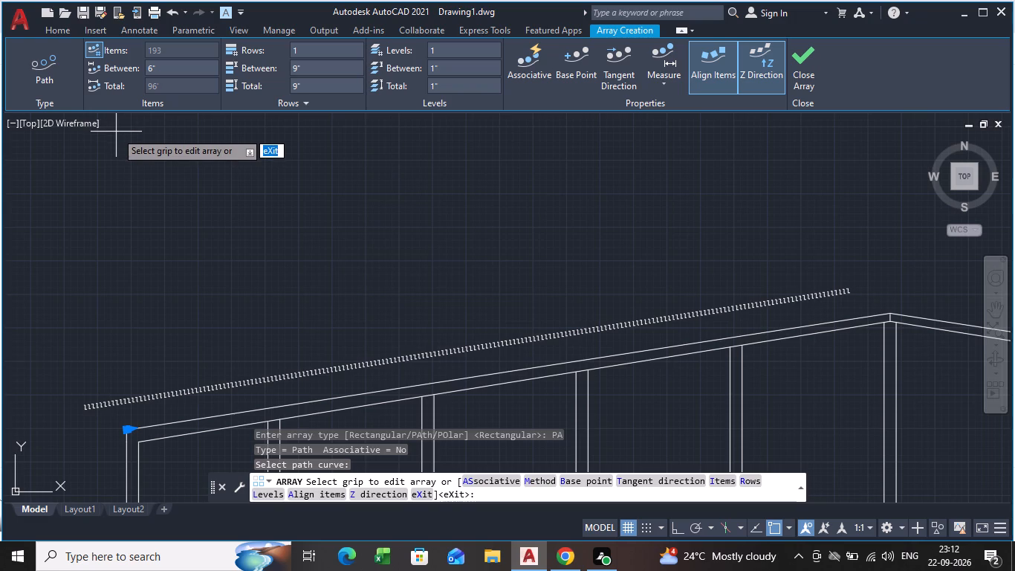
Set the spacing between items in the left slope's path array to 4'.
{"action": "left_click", "coordinate": [158, 69]}
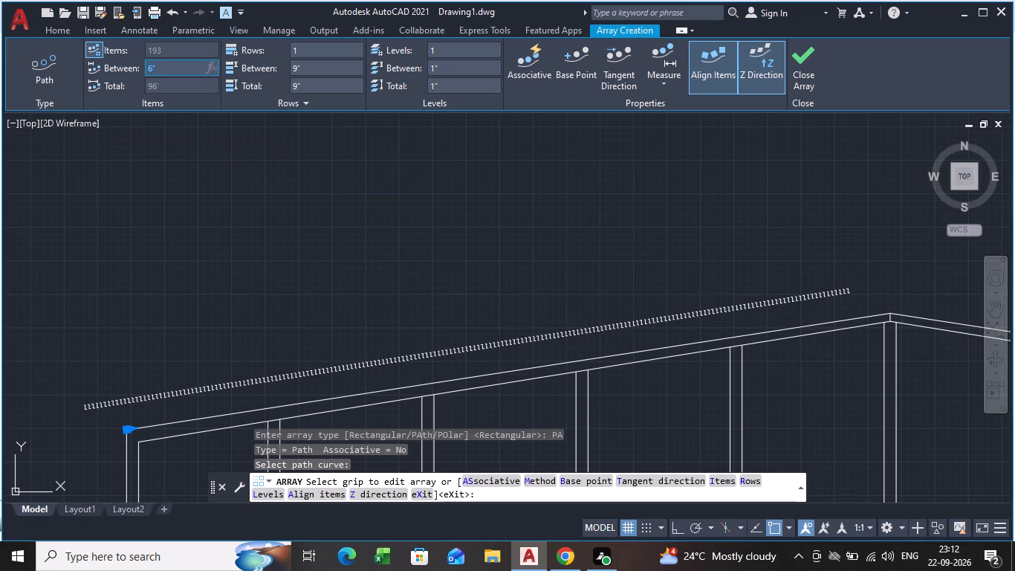
{"action": "key", "text": "BackSpace"}
{"action": "key", "text": "4"}
{"action": "key", "text": "apostrophe"}
{"action": "key", "text": "Return"}
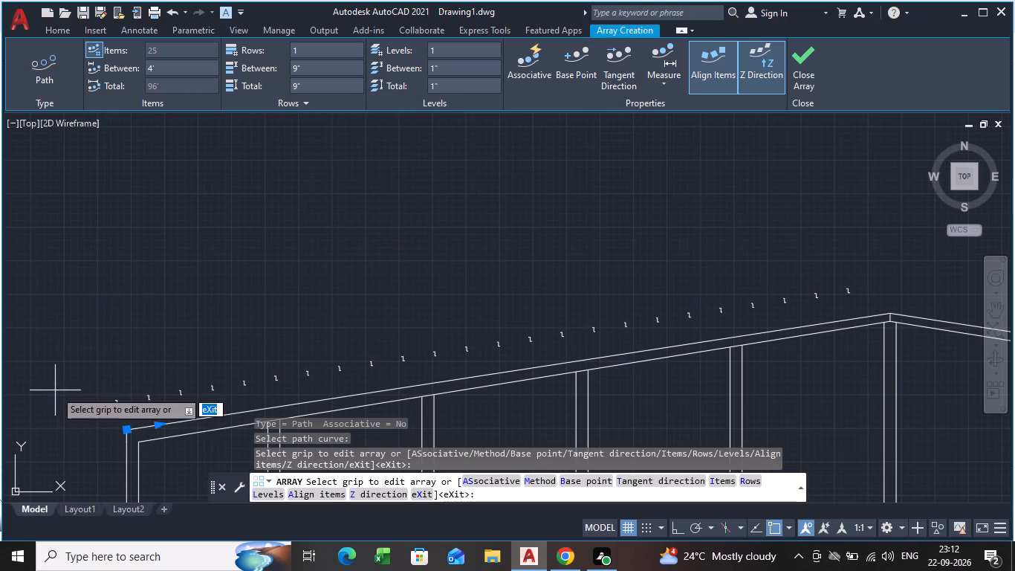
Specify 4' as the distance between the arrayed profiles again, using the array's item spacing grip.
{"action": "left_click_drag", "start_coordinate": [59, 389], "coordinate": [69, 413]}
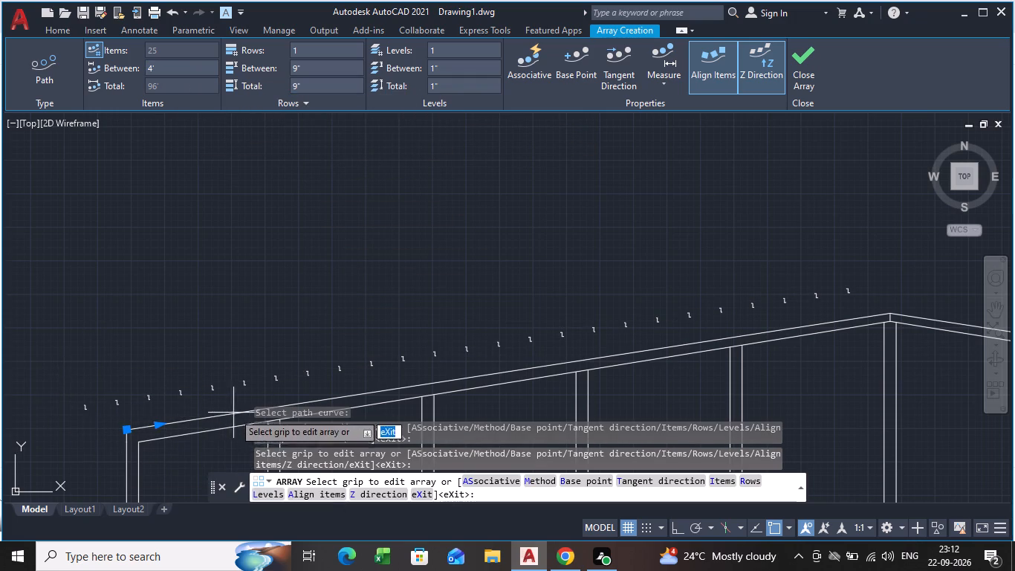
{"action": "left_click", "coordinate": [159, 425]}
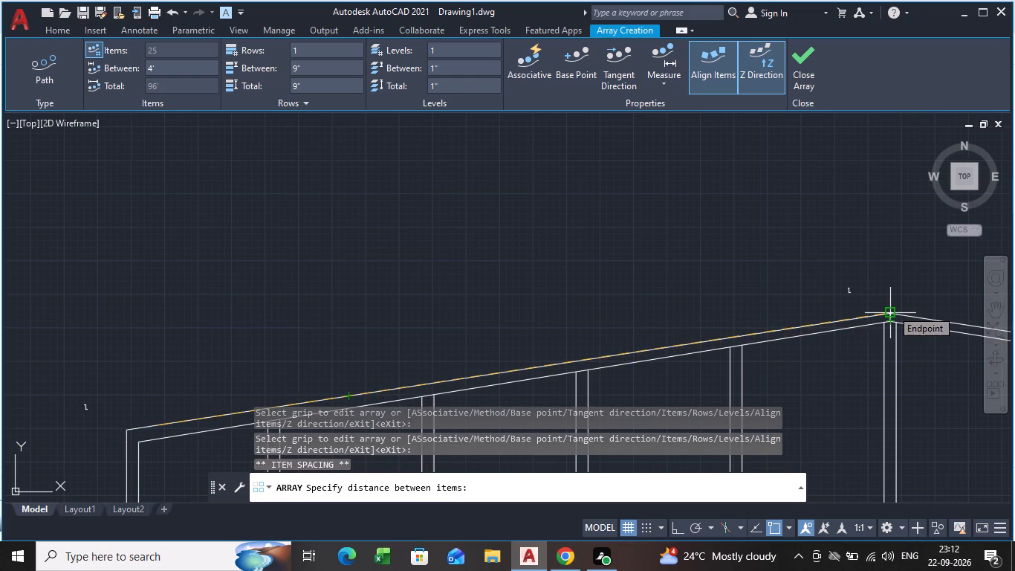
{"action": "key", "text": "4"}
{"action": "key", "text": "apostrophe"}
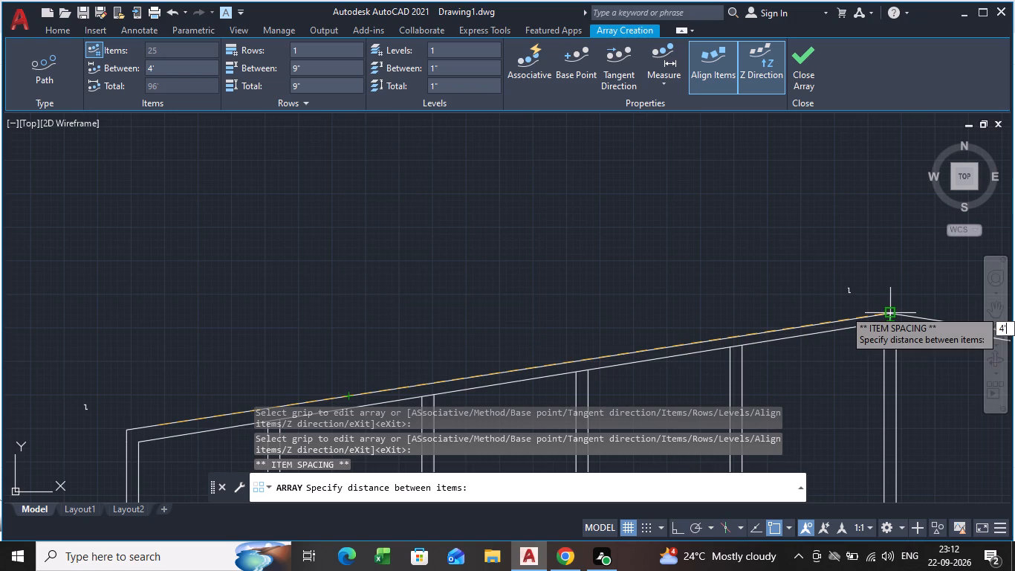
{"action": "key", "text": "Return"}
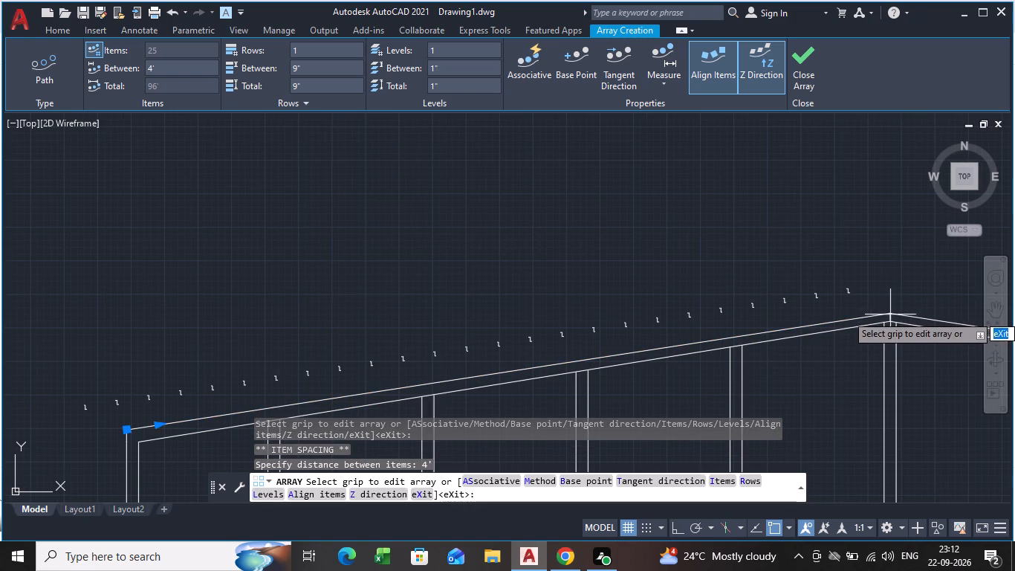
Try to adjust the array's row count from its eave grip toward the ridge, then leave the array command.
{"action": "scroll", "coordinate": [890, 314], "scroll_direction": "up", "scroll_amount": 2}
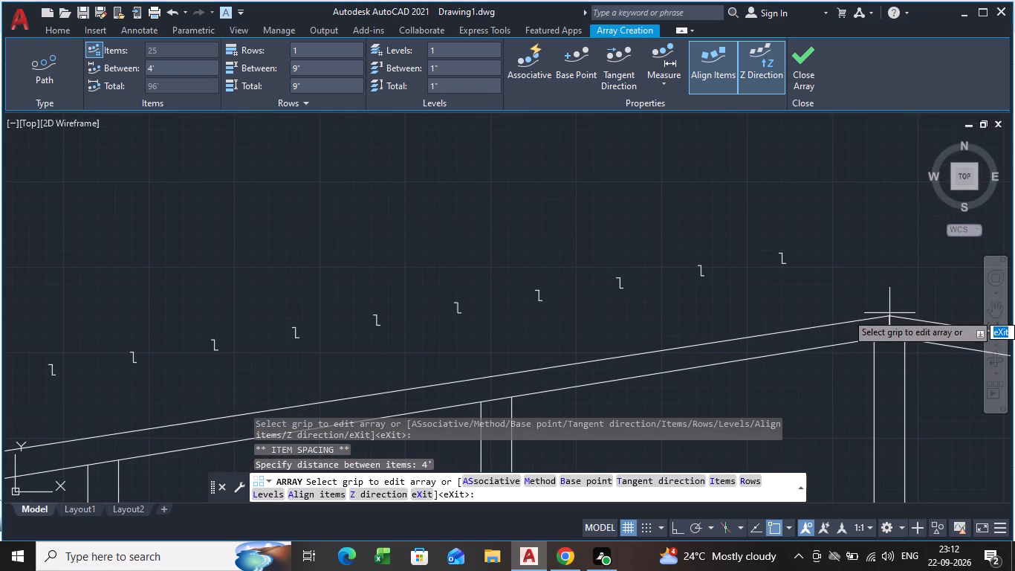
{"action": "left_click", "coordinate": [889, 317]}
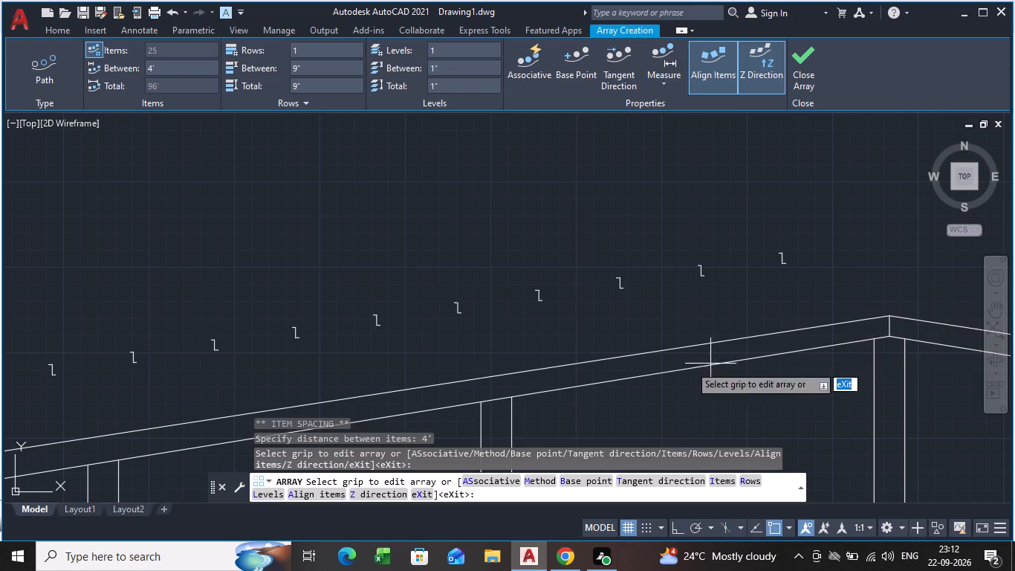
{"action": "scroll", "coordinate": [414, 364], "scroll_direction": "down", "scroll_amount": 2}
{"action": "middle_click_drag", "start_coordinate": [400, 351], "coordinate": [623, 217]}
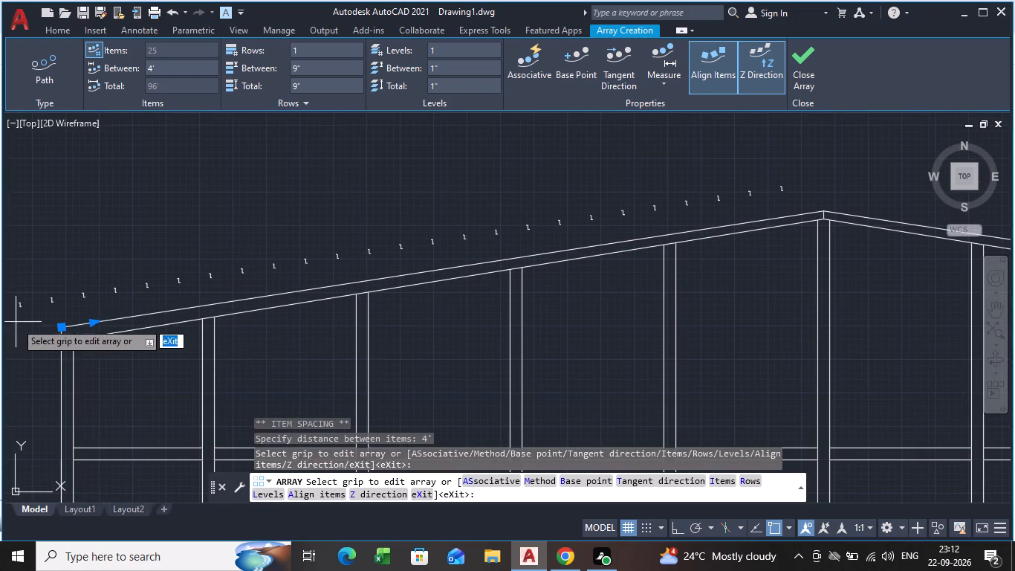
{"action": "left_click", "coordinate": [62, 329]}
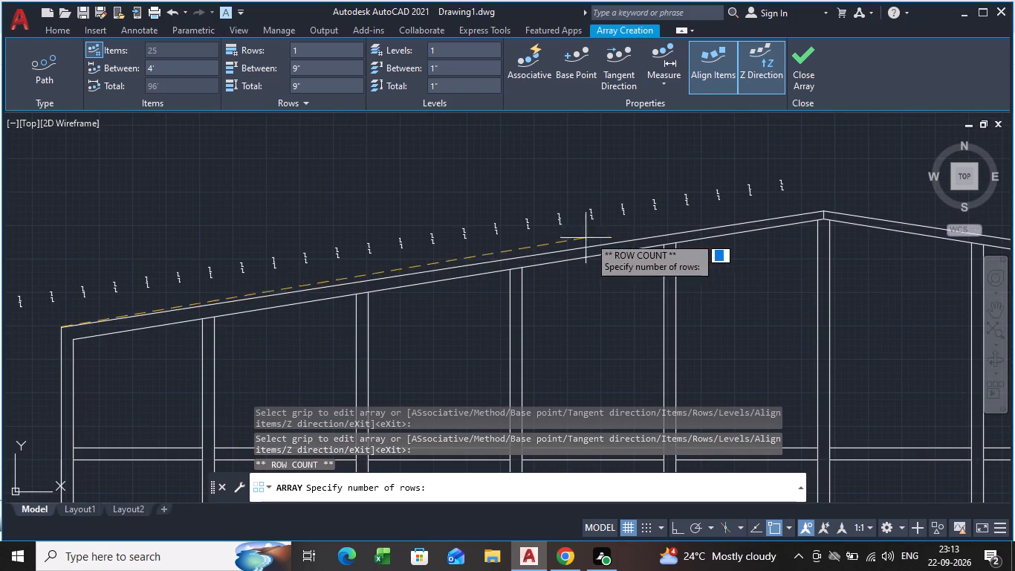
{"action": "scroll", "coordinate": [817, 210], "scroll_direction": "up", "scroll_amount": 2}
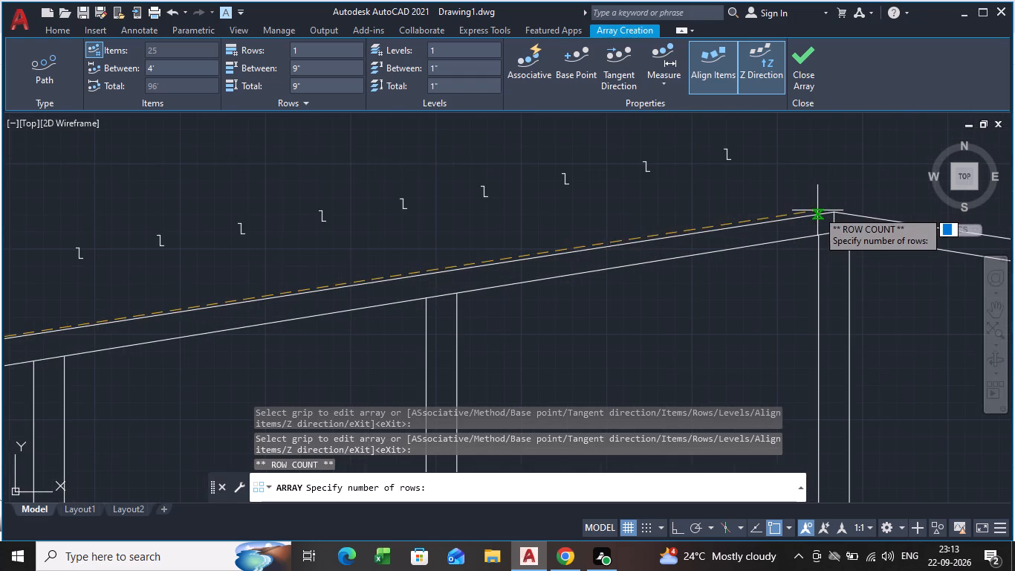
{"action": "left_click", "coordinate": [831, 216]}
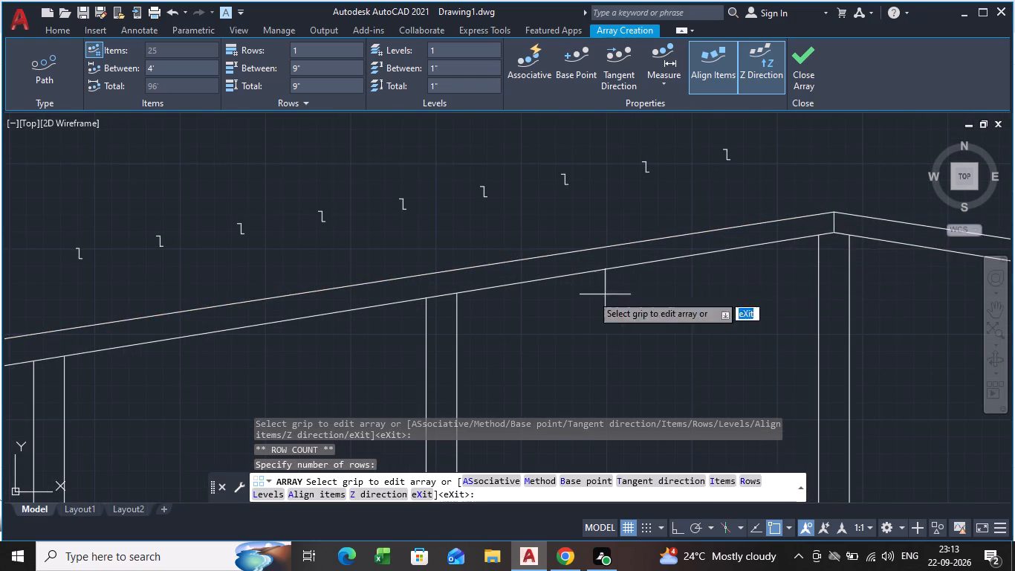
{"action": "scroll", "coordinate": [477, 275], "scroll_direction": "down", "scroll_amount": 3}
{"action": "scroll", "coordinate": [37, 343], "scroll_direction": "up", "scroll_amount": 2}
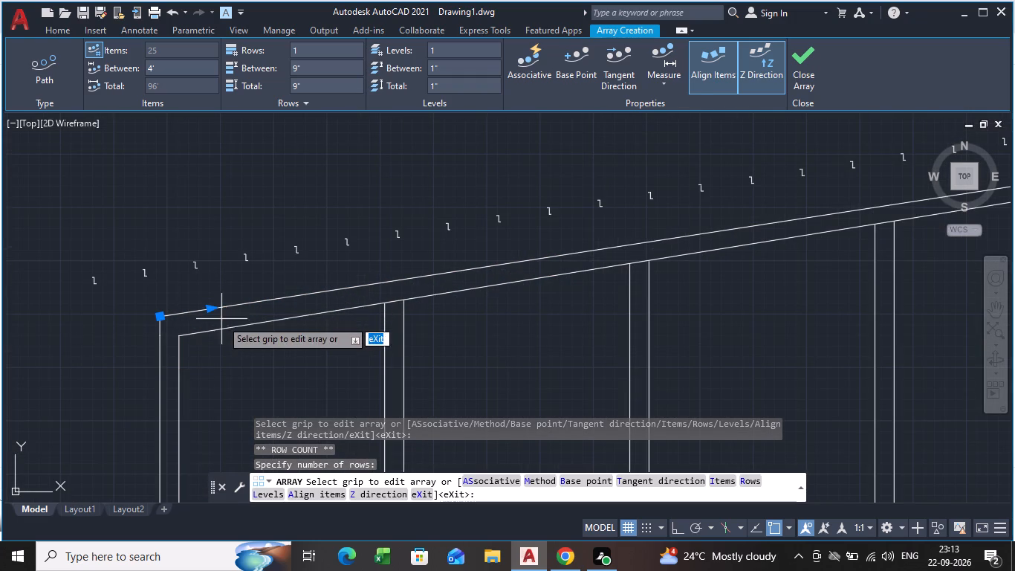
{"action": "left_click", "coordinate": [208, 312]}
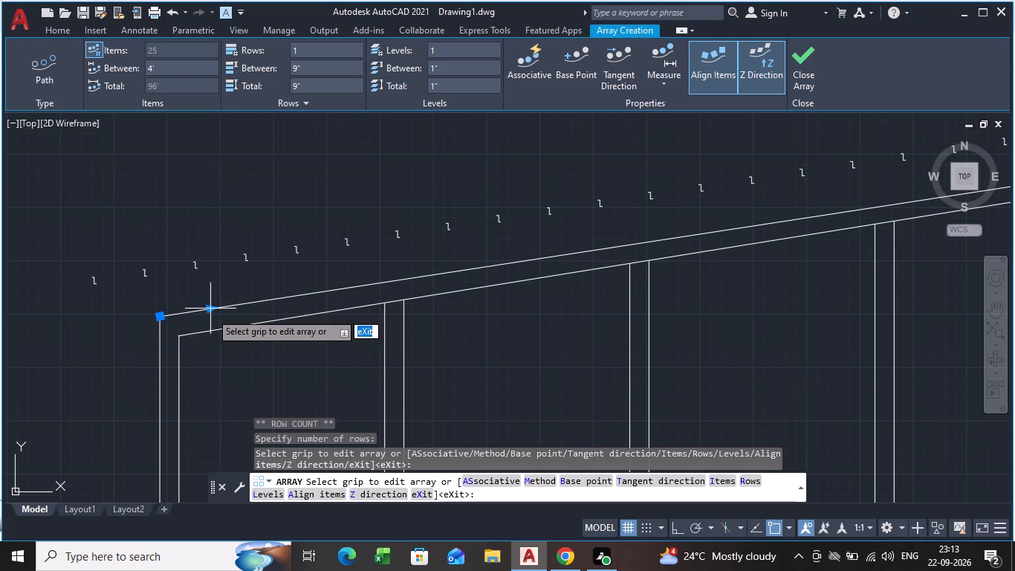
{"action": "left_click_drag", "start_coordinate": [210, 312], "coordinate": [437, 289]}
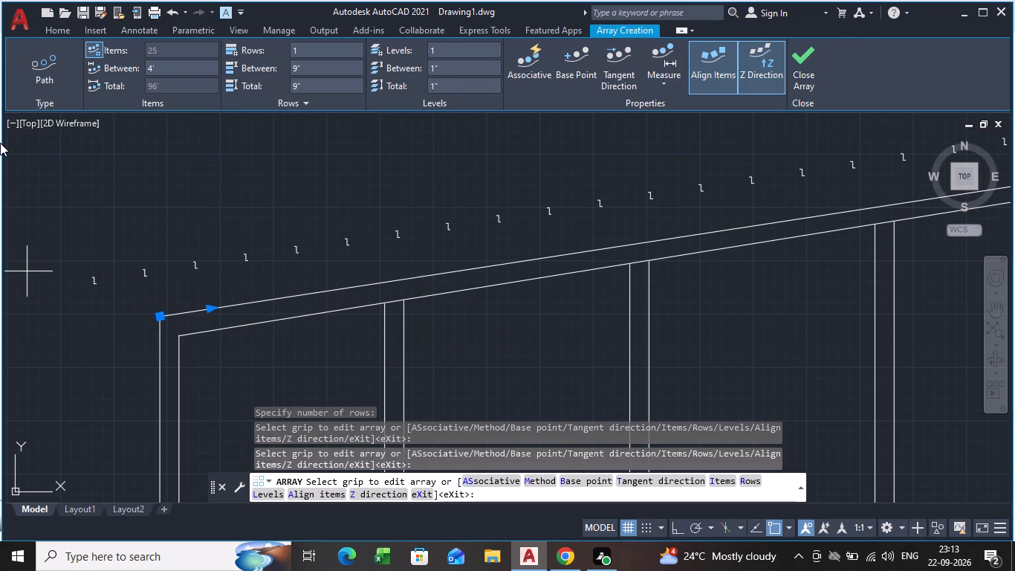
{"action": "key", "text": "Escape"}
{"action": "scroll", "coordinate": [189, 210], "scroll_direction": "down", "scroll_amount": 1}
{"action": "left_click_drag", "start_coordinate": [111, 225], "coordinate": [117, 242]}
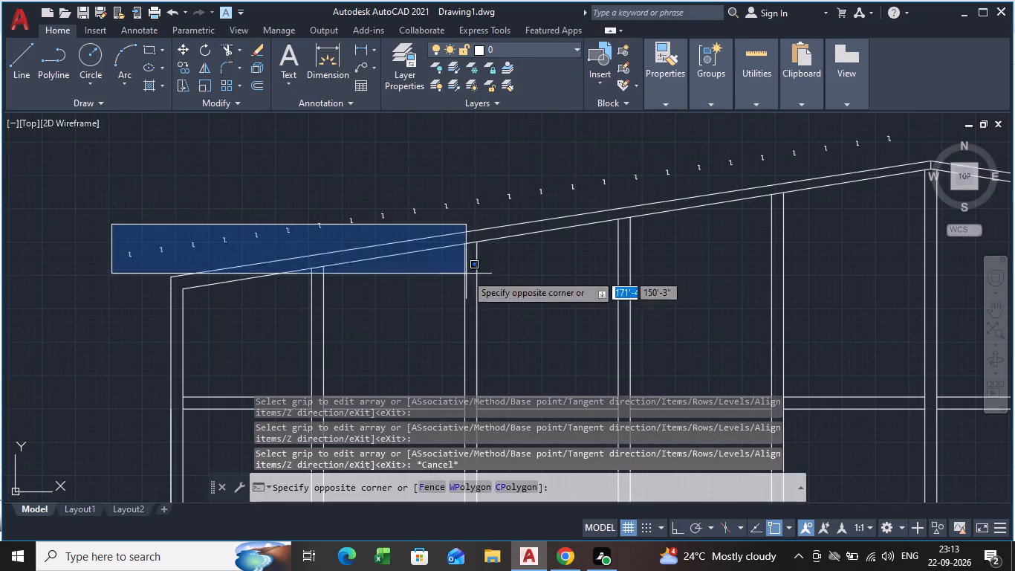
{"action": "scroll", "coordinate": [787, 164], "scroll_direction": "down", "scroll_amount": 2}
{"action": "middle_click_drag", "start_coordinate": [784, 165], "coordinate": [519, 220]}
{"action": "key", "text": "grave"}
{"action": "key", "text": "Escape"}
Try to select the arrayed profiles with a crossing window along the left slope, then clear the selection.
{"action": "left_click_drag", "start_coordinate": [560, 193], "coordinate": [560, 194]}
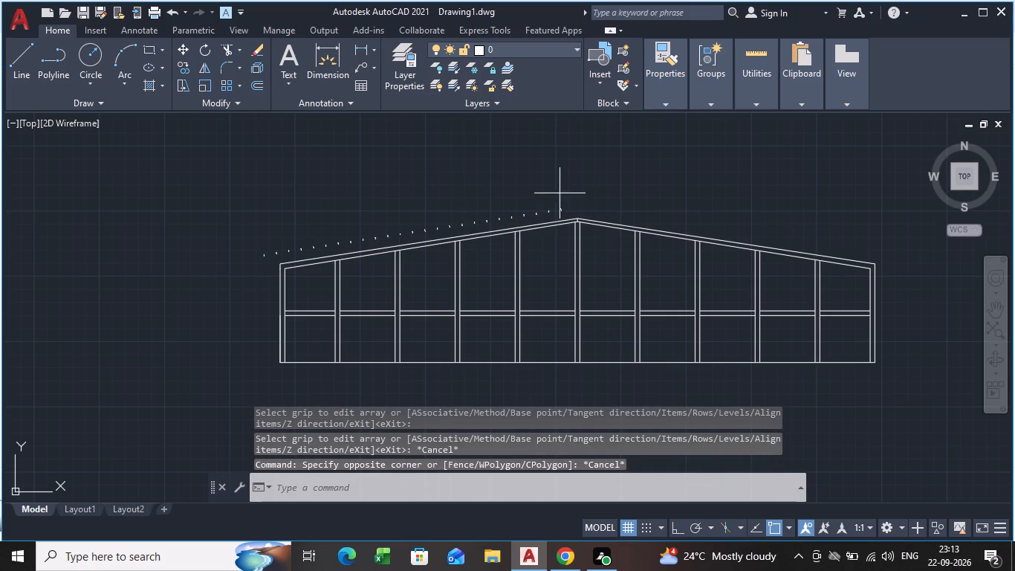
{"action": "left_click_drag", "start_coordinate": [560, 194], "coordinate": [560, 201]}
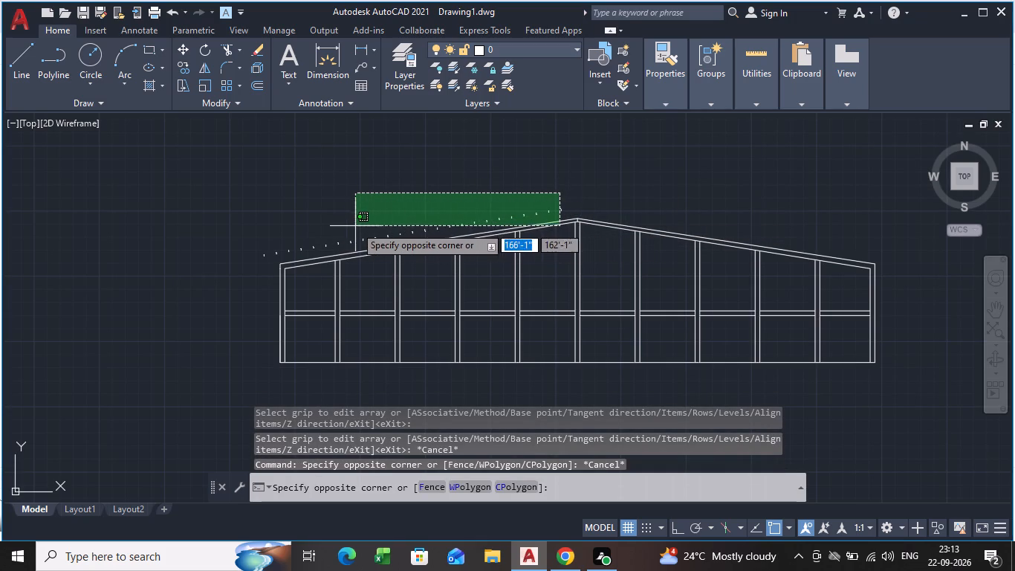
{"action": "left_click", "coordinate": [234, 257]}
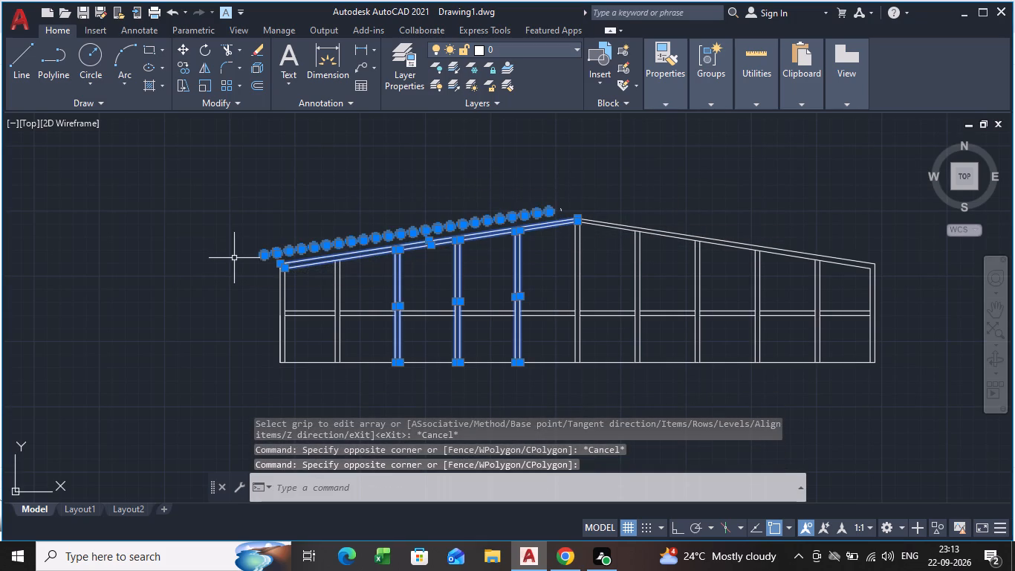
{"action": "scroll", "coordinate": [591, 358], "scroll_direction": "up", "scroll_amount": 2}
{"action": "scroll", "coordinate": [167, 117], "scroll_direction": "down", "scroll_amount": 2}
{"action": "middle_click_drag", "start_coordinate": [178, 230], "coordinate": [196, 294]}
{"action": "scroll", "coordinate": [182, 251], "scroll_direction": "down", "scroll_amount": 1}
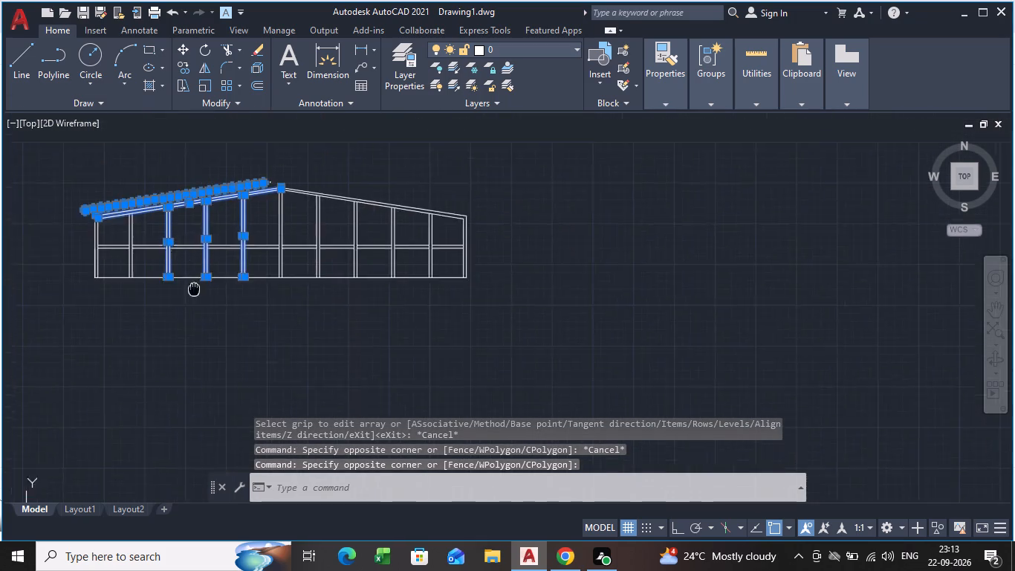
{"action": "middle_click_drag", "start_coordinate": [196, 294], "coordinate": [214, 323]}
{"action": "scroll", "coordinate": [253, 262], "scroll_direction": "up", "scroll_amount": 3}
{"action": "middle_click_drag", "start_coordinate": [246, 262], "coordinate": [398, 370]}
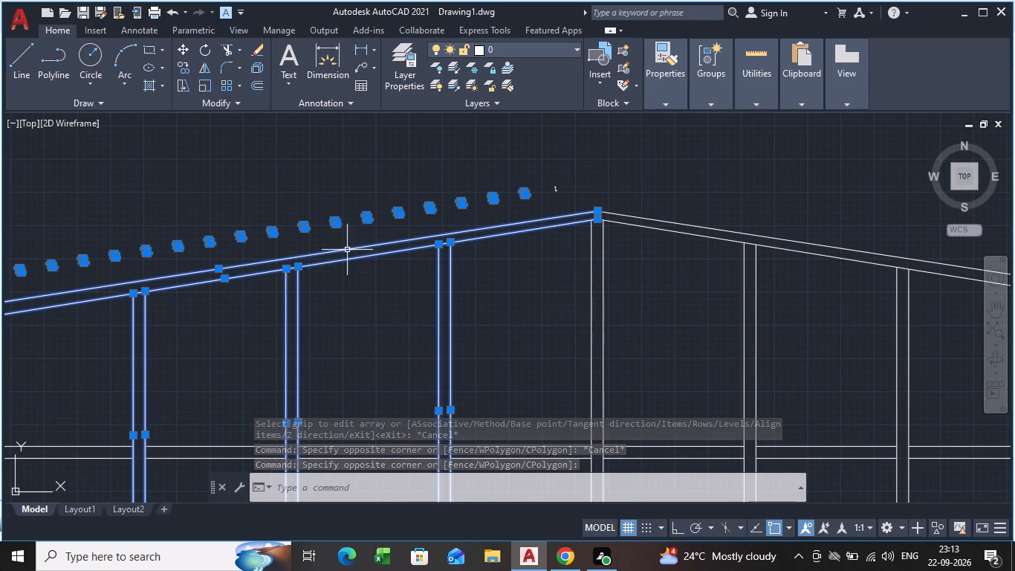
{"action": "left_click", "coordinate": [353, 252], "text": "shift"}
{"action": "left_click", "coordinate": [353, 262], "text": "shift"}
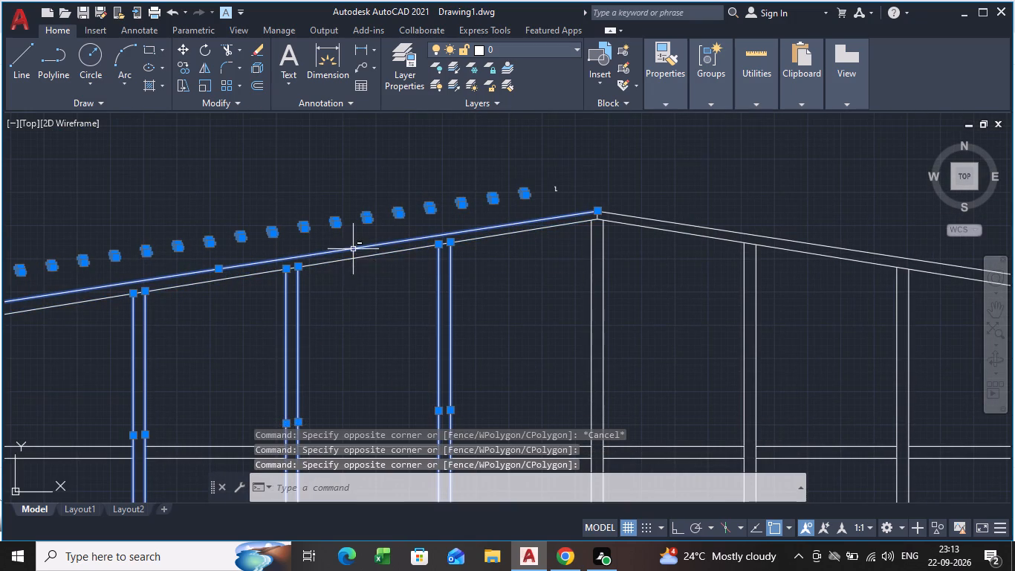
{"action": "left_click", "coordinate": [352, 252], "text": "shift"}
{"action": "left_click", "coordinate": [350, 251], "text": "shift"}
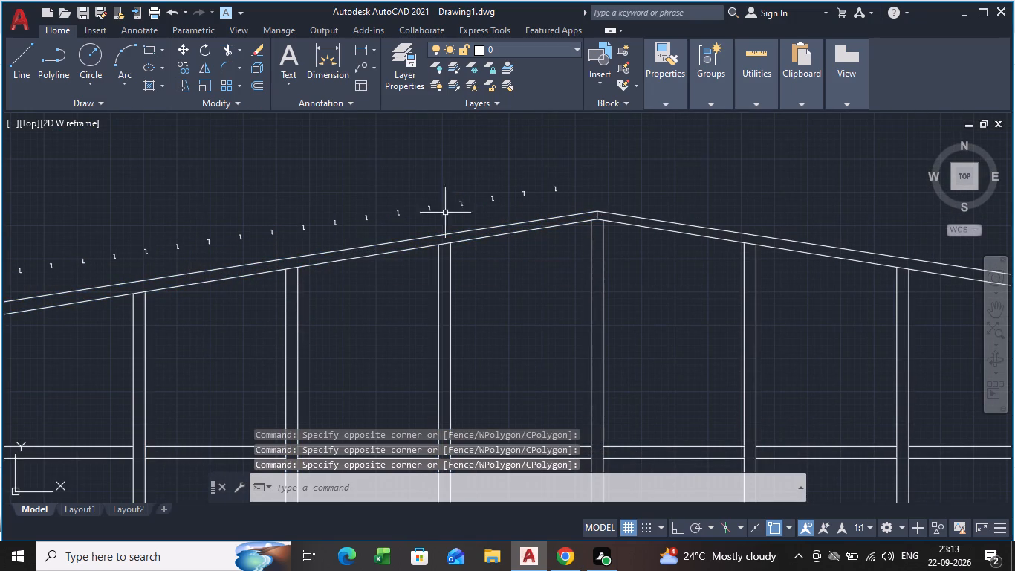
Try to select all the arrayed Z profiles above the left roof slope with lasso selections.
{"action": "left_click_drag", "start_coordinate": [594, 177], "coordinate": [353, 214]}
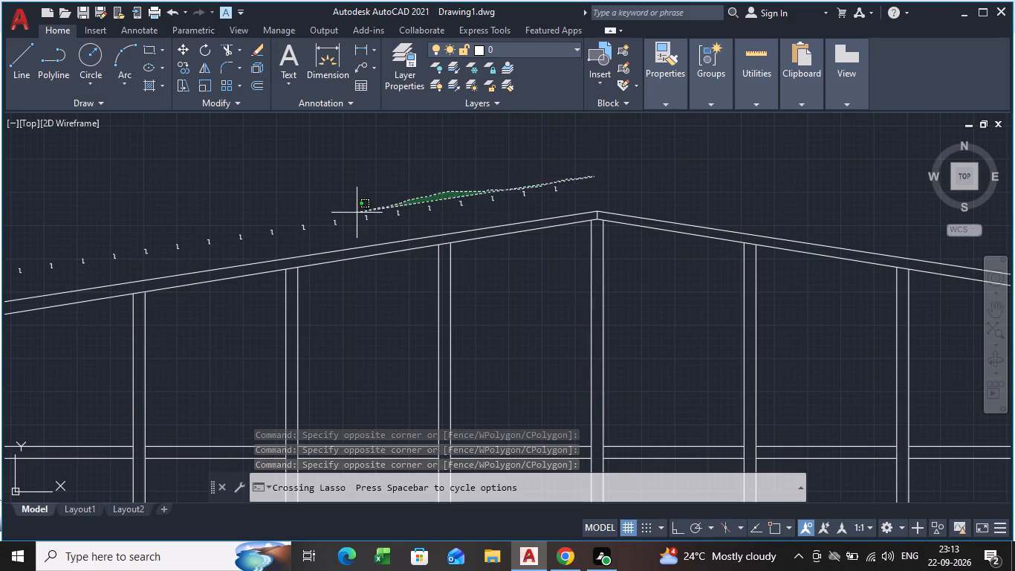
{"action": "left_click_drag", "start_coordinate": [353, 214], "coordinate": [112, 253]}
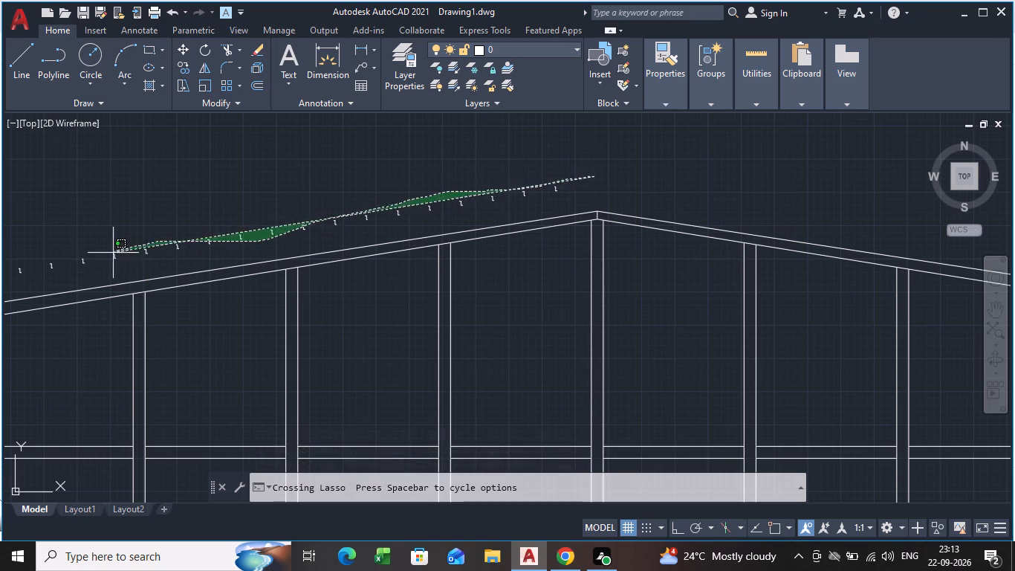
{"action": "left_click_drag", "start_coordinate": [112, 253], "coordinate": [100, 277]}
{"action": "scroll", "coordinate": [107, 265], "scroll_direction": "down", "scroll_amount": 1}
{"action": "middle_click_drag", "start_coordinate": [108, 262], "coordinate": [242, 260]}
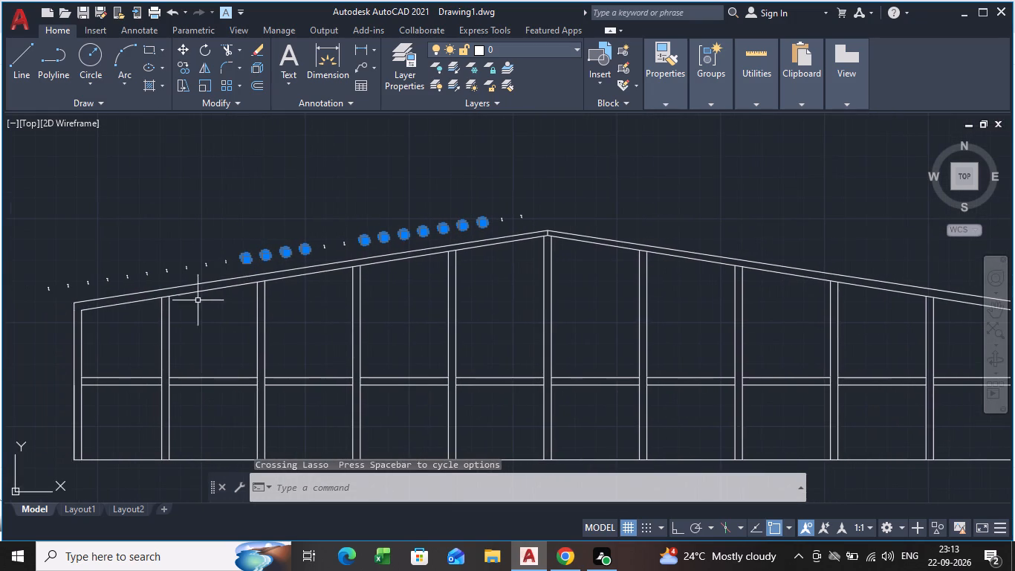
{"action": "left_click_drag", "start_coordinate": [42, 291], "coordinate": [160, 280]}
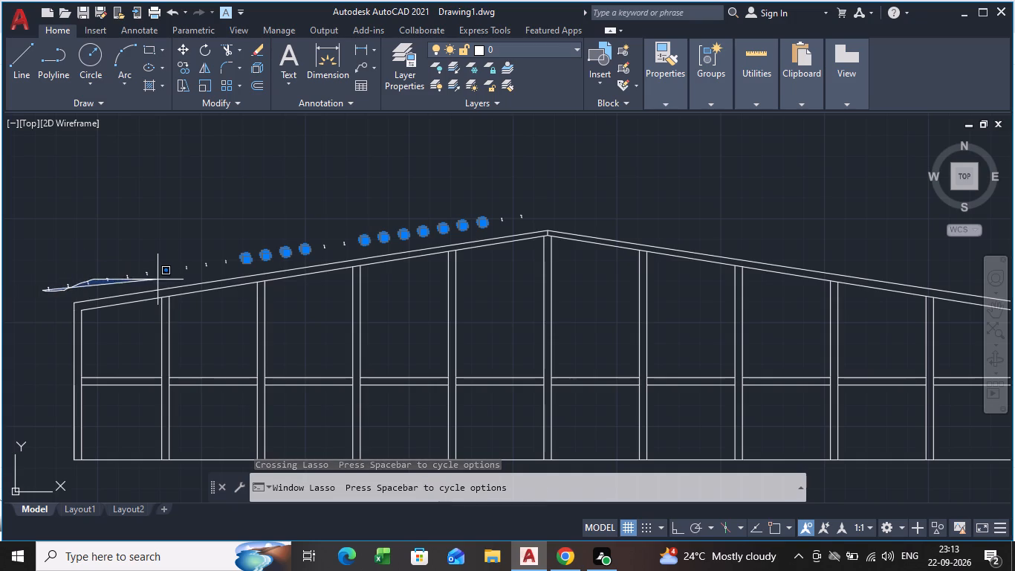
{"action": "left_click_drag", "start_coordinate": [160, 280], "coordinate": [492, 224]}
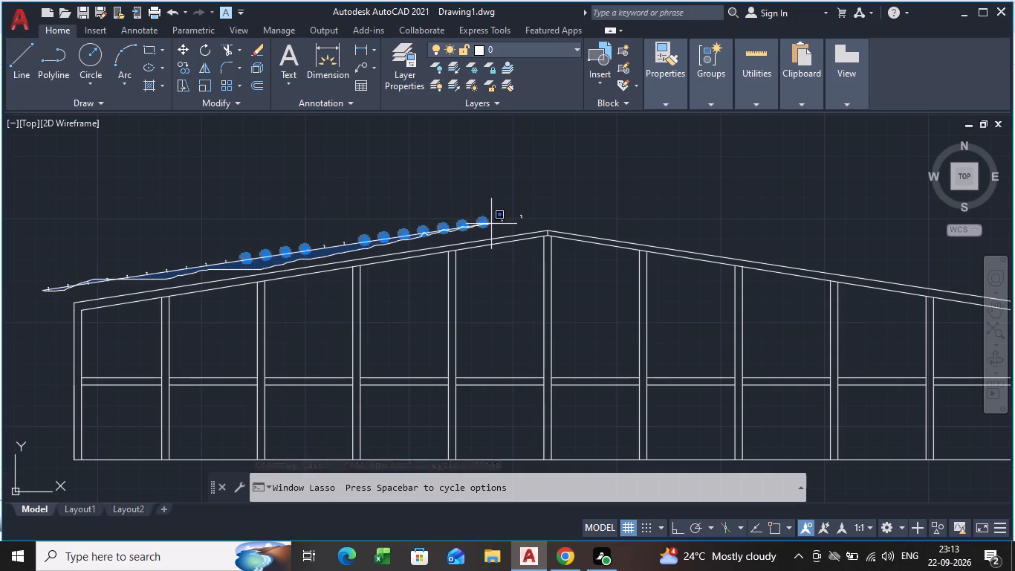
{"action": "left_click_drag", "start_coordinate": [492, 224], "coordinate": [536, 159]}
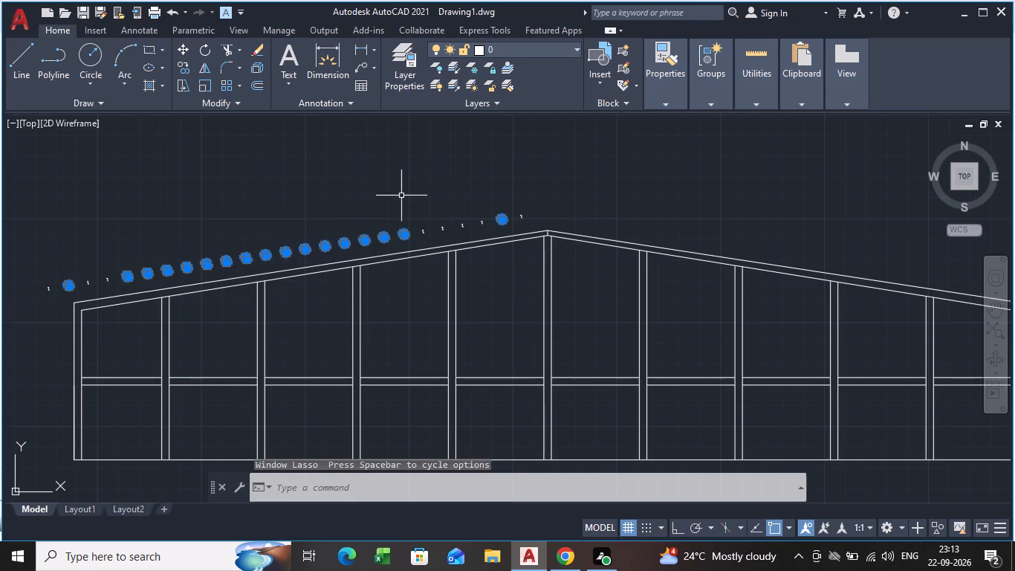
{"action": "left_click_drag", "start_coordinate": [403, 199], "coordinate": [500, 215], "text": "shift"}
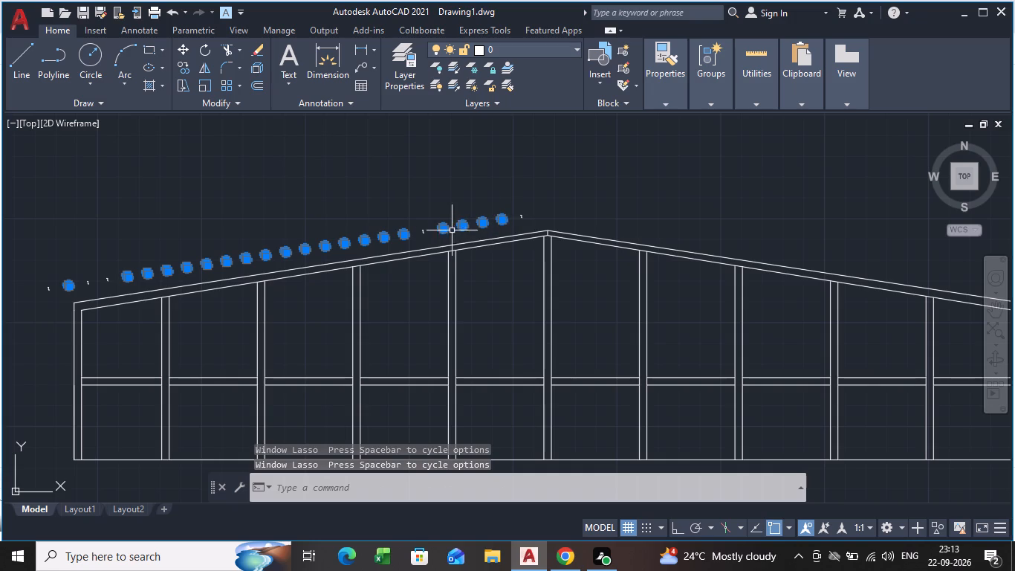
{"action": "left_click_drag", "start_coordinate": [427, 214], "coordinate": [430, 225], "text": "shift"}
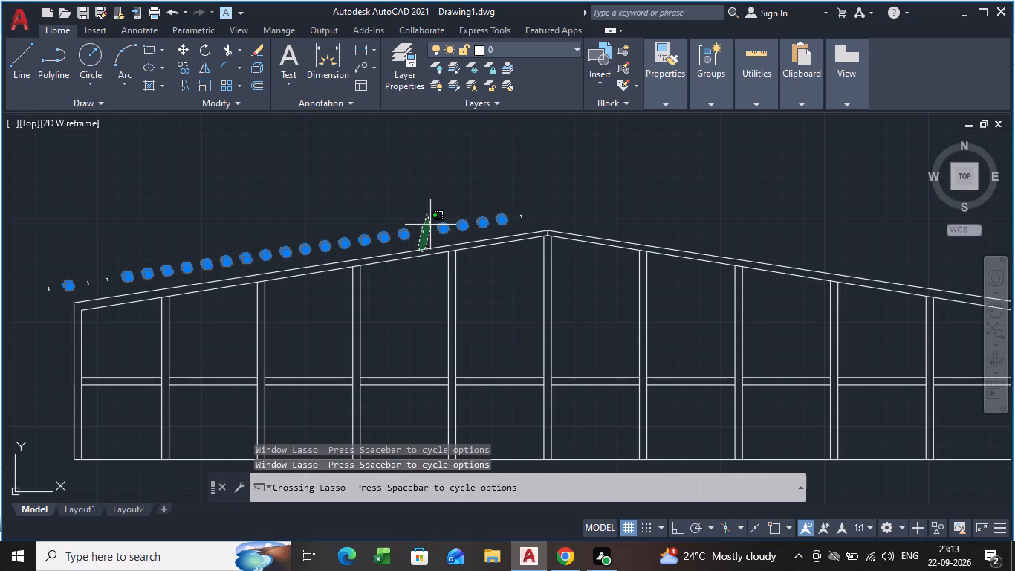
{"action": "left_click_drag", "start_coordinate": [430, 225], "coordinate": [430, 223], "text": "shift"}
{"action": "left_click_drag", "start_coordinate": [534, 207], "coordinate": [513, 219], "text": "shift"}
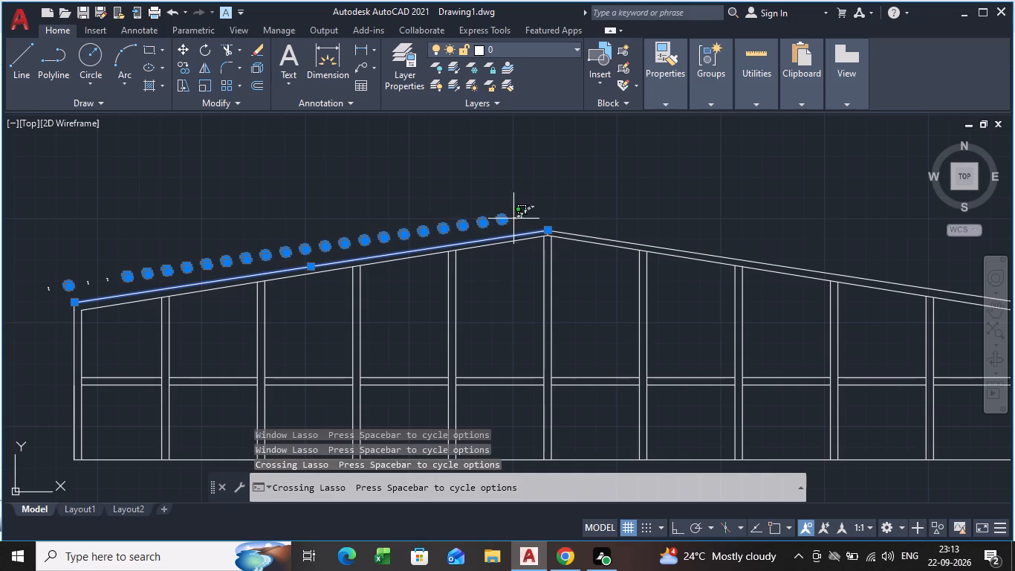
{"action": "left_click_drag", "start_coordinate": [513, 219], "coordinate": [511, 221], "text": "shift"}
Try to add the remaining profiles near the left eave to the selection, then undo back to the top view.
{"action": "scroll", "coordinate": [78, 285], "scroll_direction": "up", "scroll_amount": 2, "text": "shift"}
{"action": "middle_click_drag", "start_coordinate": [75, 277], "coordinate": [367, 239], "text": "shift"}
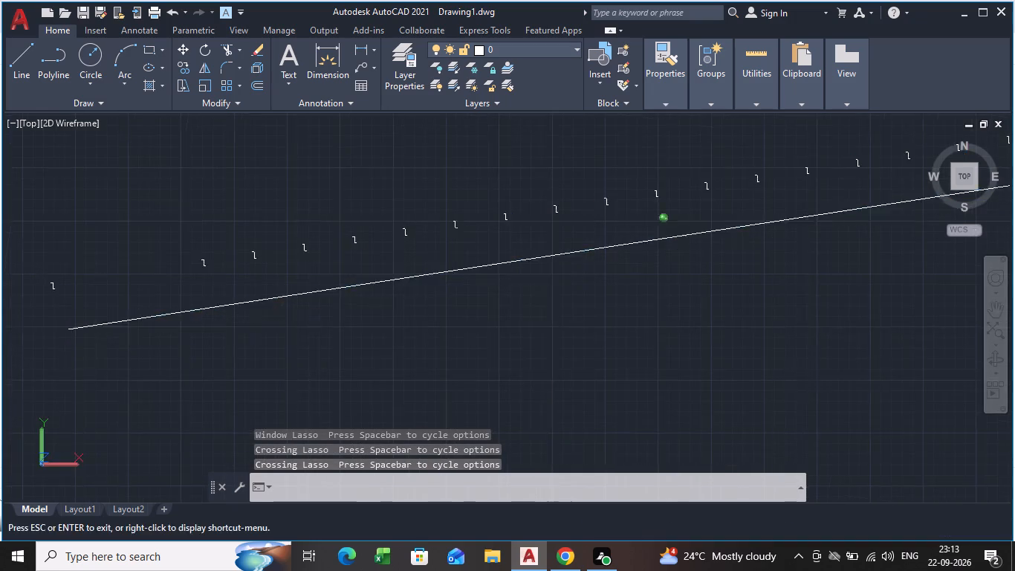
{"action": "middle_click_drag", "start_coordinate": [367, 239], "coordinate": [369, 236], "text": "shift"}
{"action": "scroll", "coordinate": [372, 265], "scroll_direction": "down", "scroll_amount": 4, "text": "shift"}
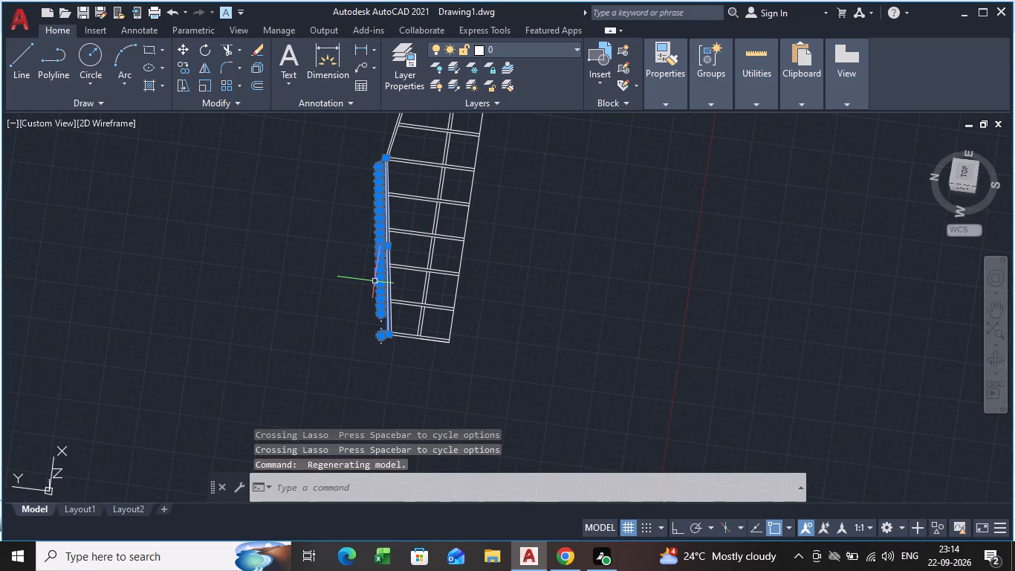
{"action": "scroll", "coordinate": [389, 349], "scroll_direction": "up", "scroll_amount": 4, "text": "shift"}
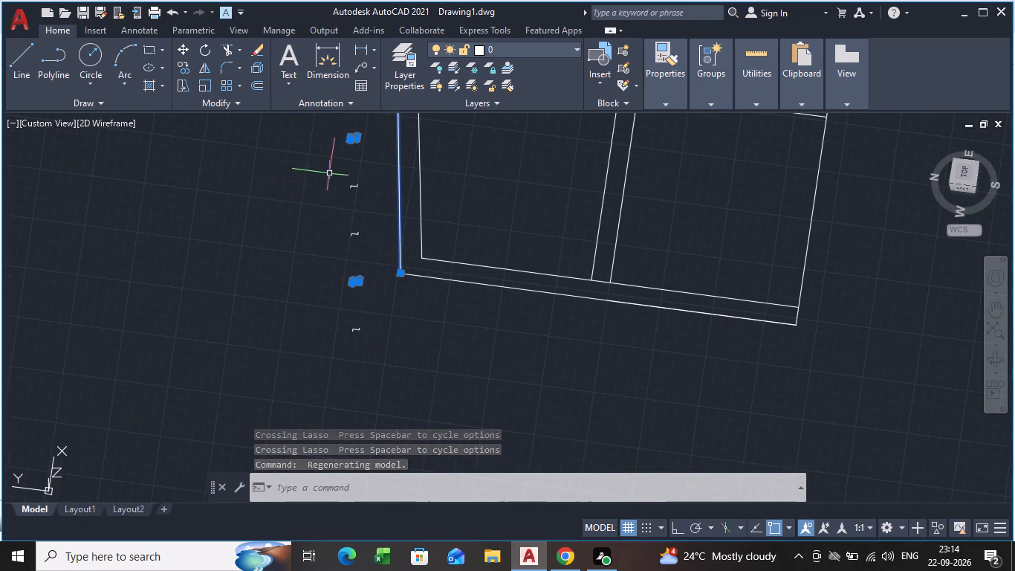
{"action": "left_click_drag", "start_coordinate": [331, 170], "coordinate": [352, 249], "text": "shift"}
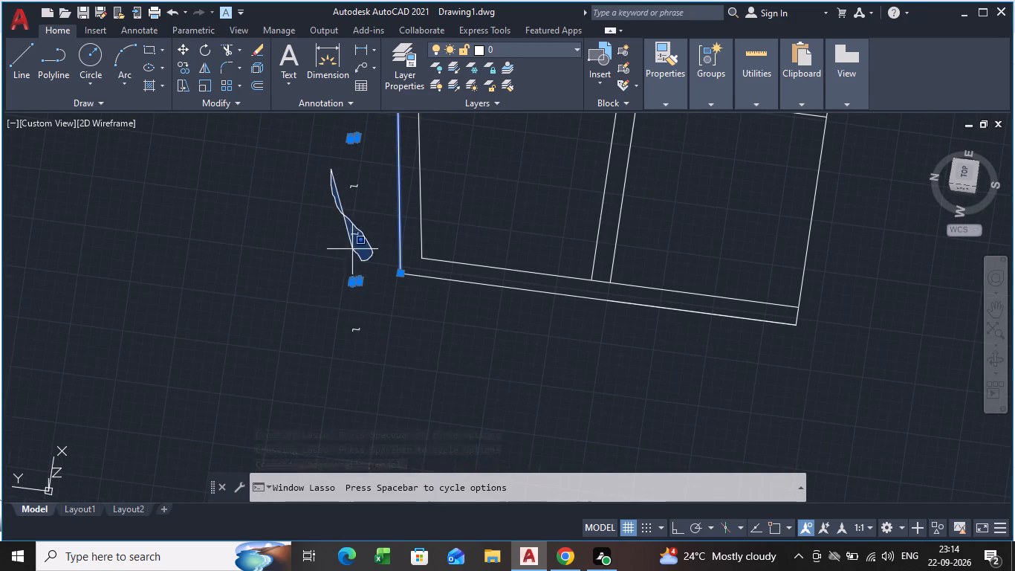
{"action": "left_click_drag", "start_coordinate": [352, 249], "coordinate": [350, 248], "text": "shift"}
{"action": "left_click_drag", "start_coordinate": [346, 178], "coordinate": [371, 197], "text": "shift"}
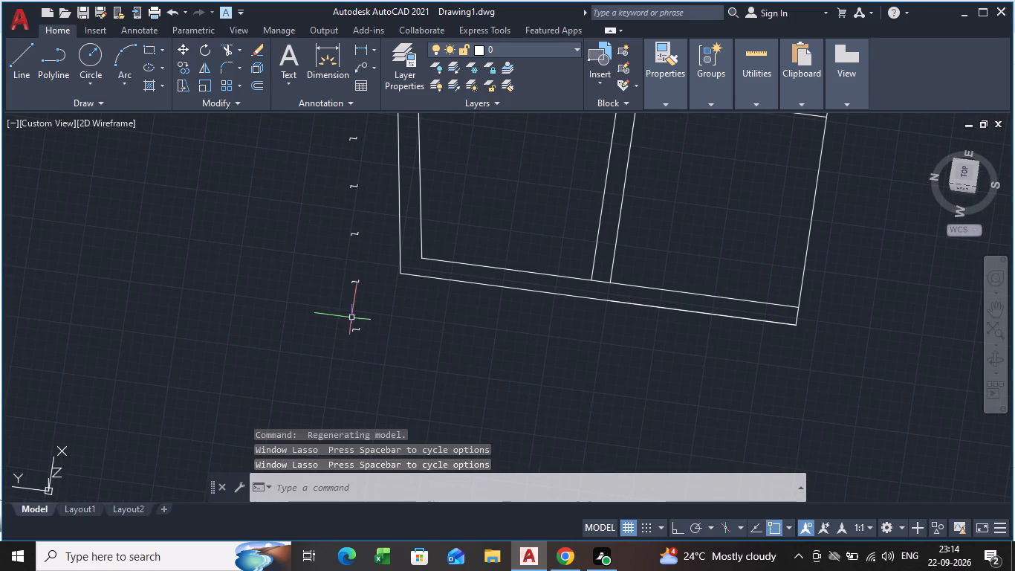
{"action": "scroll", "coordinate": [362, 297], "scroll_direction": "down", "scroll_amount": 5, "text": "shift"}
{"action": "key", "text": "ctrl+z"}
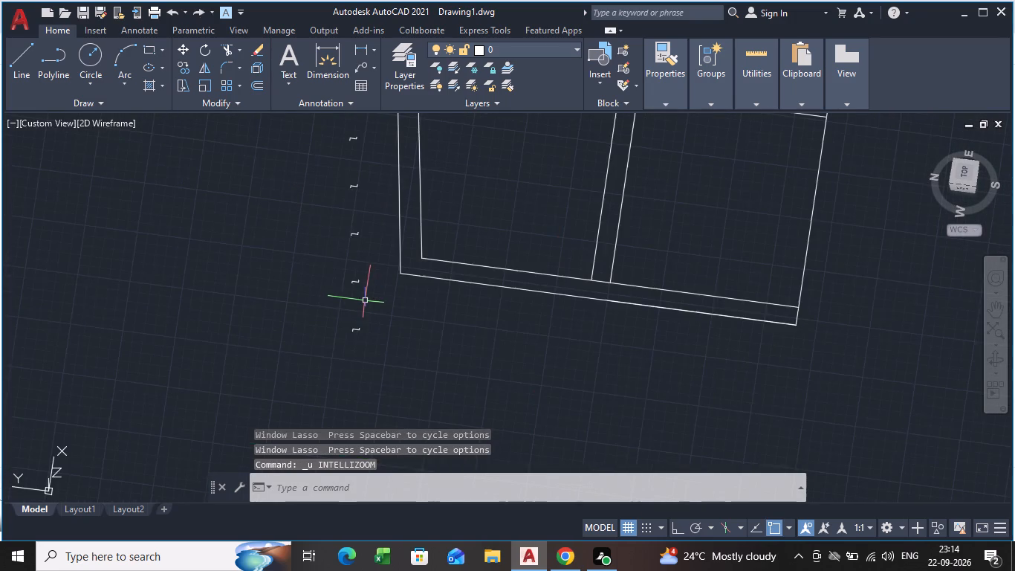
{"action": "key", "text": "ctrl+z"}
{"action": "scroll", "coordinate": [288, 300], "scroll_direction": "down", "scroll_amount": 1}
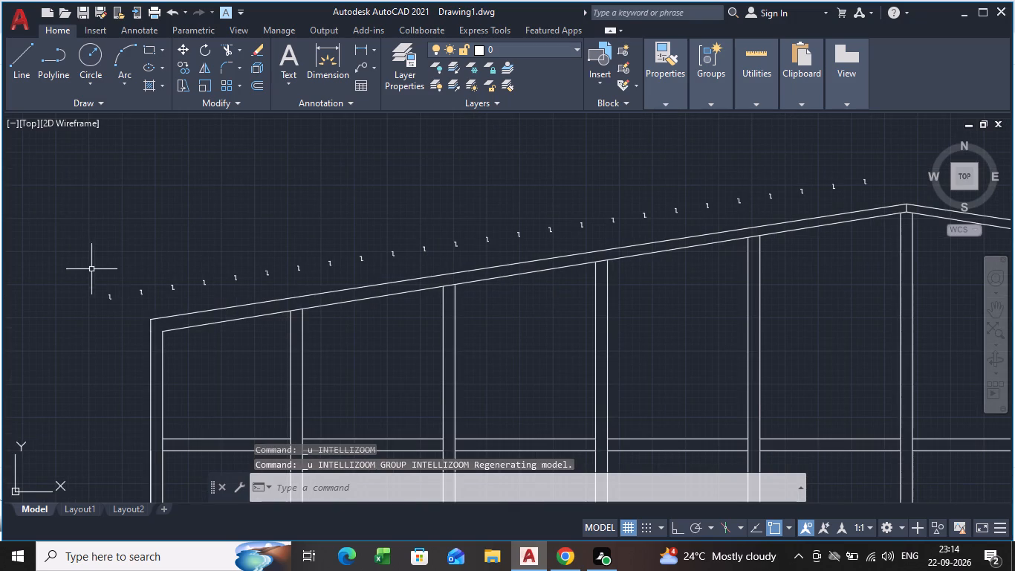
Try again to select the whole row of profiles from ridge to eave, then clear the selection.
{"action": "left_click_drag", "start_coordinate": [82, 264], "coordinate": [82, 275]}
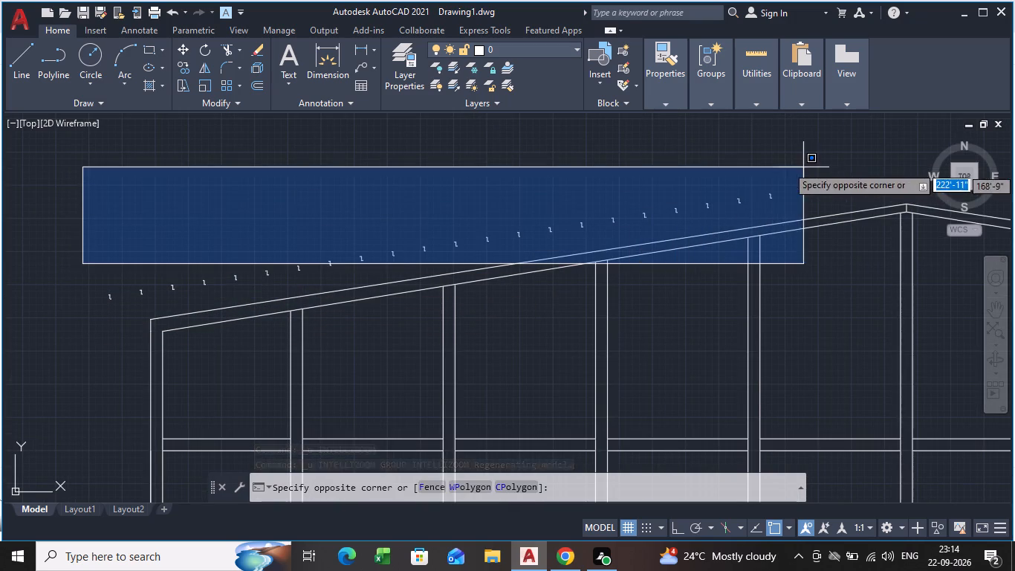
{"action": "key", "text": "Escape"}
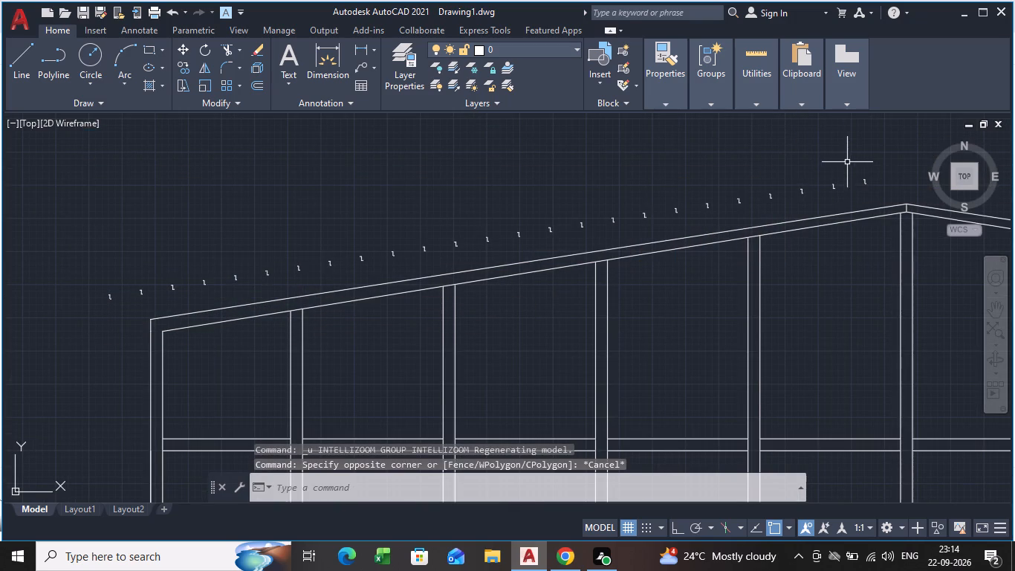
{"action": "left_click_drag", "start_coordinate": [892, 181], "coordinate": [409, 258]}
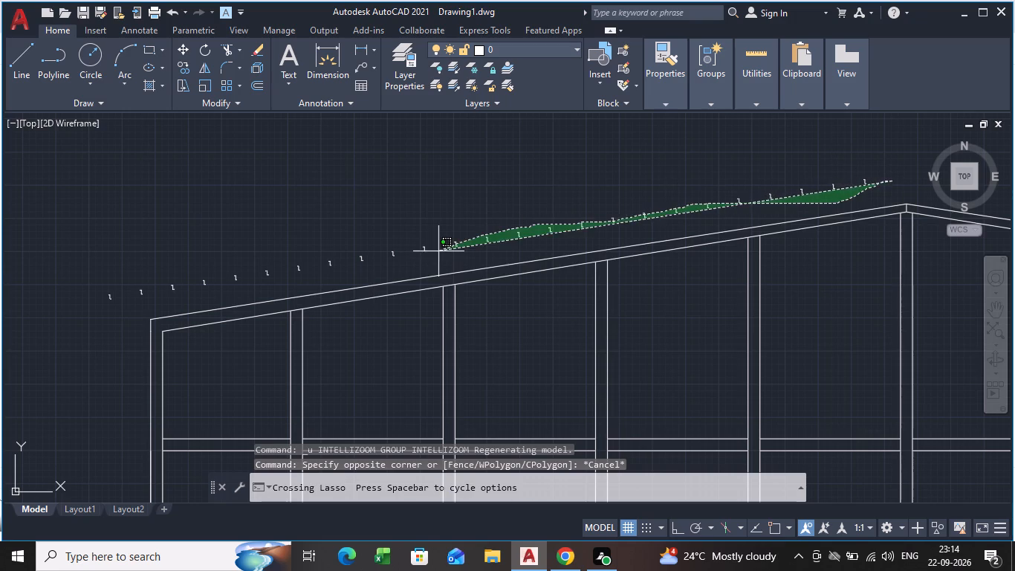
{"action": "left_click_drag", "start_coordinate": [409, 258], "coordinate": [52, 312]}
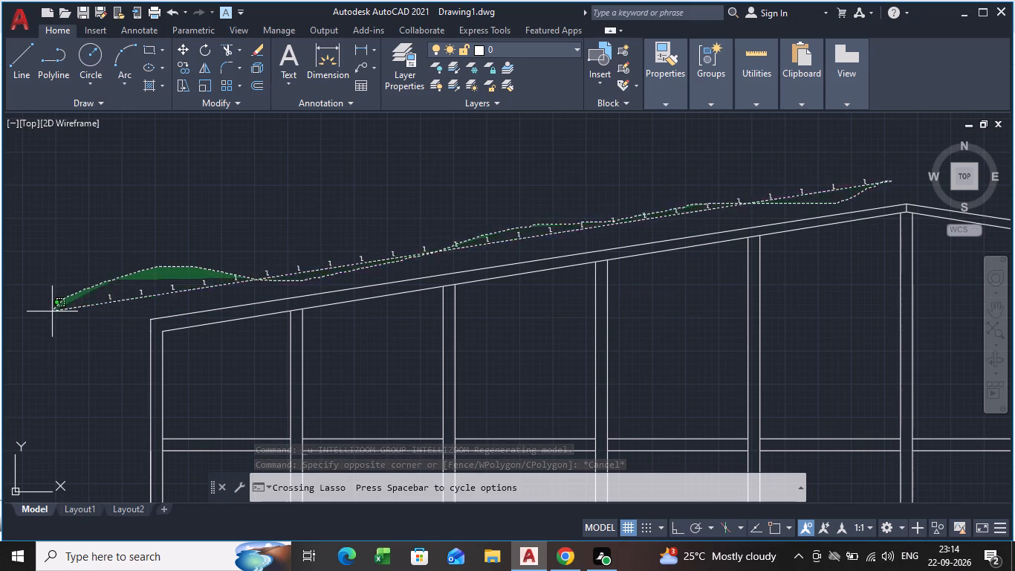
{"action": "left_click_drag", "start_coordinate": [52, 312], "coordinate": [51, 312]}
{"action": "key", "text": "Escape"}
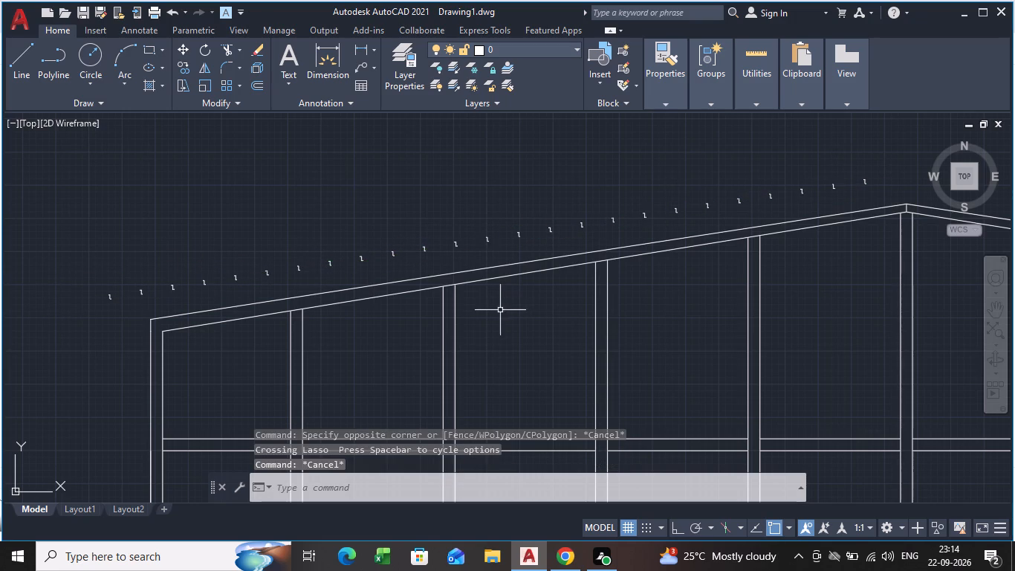
Undo the array along the left slope, back to the single Z profile near the eave.
{"action": "key", "text": "ctrl+z"}
{"action": "key", "text": "ctrl+z"}
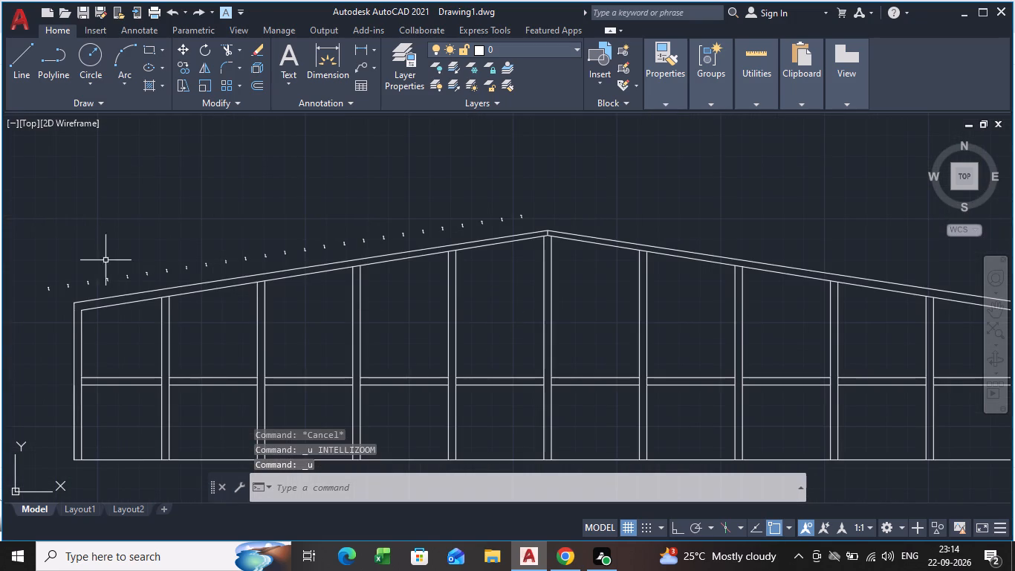
{"action": "key", "text": "ctrl+z"}
{"action": "key", "text": "ctrl+z"}
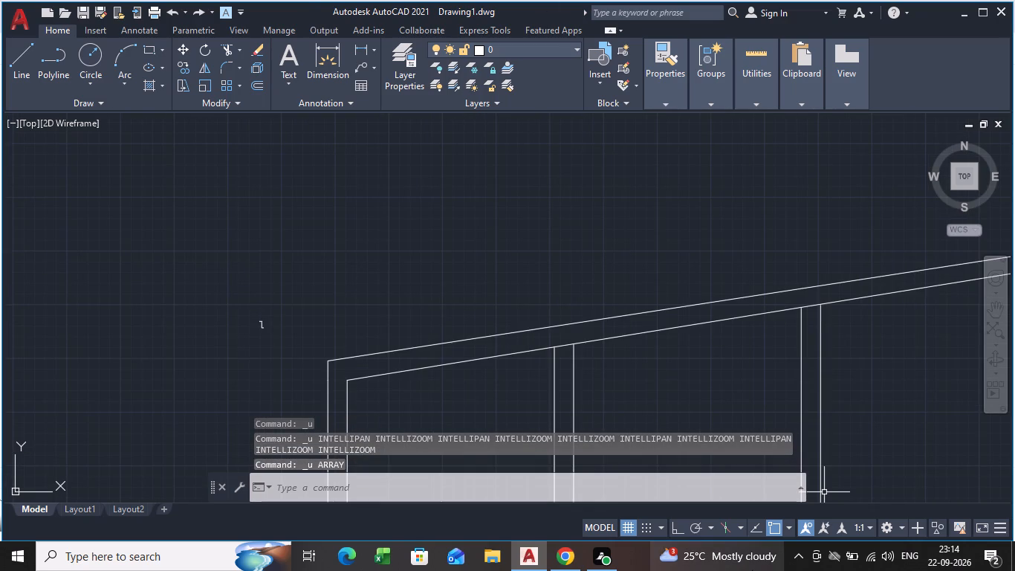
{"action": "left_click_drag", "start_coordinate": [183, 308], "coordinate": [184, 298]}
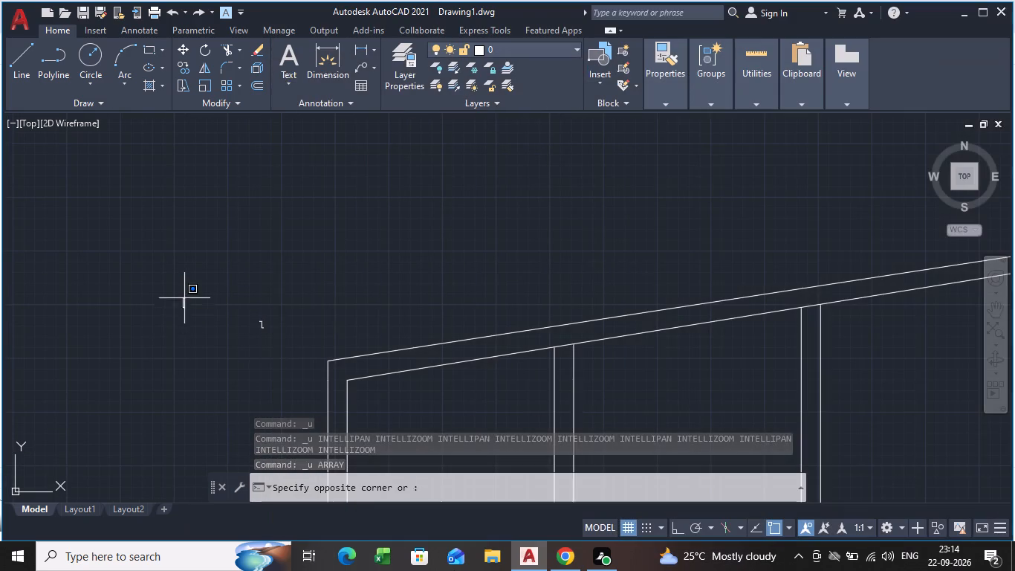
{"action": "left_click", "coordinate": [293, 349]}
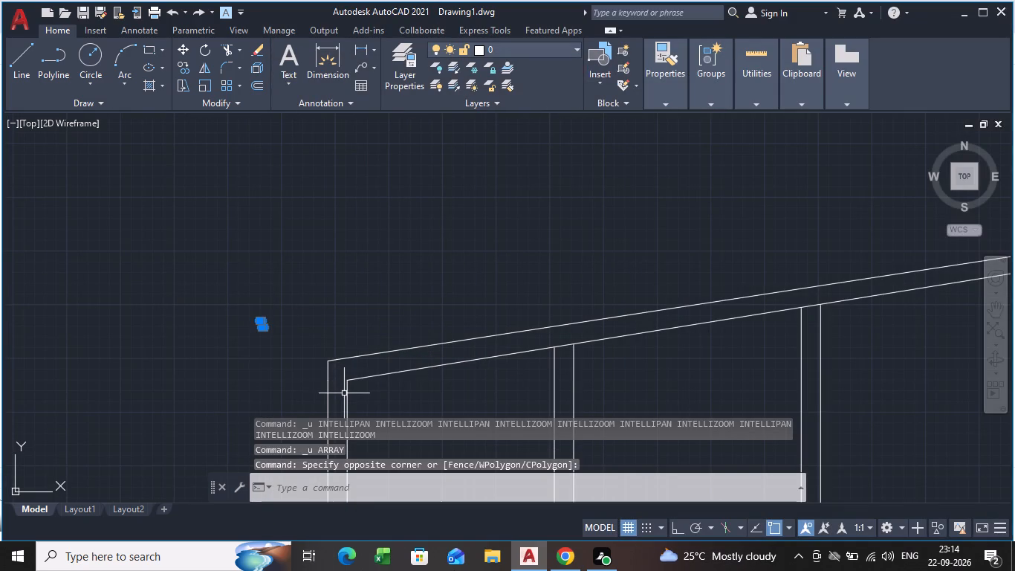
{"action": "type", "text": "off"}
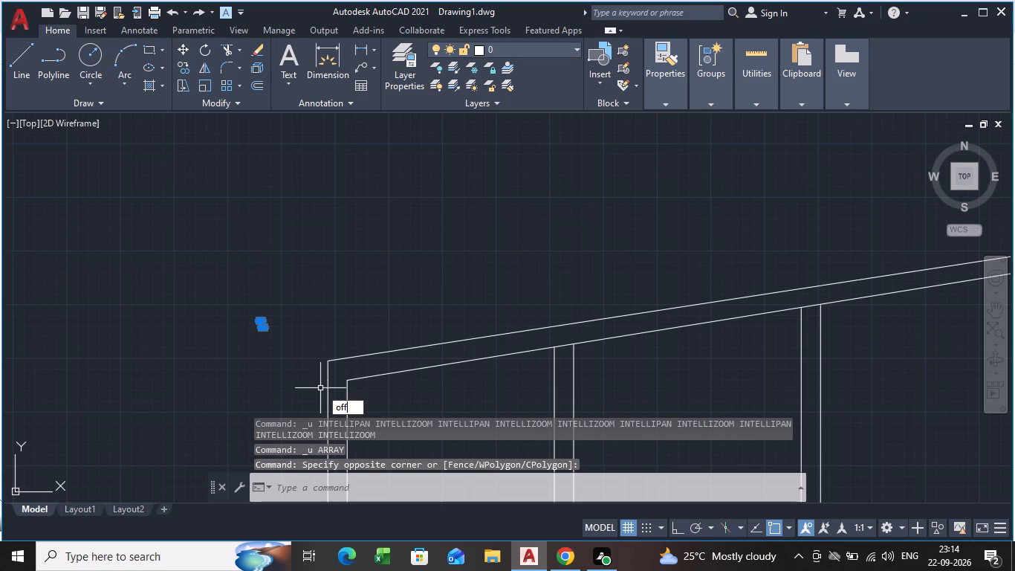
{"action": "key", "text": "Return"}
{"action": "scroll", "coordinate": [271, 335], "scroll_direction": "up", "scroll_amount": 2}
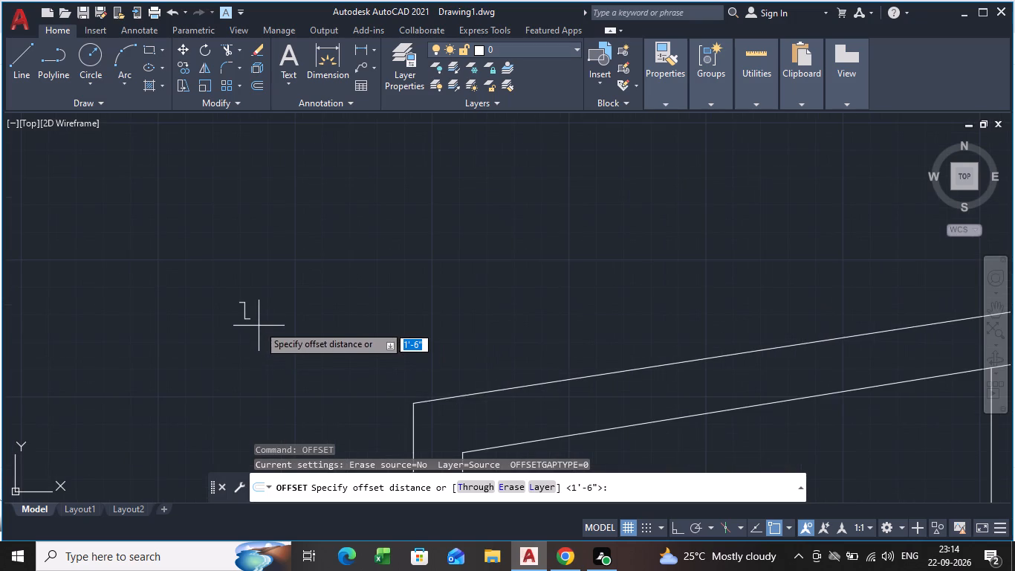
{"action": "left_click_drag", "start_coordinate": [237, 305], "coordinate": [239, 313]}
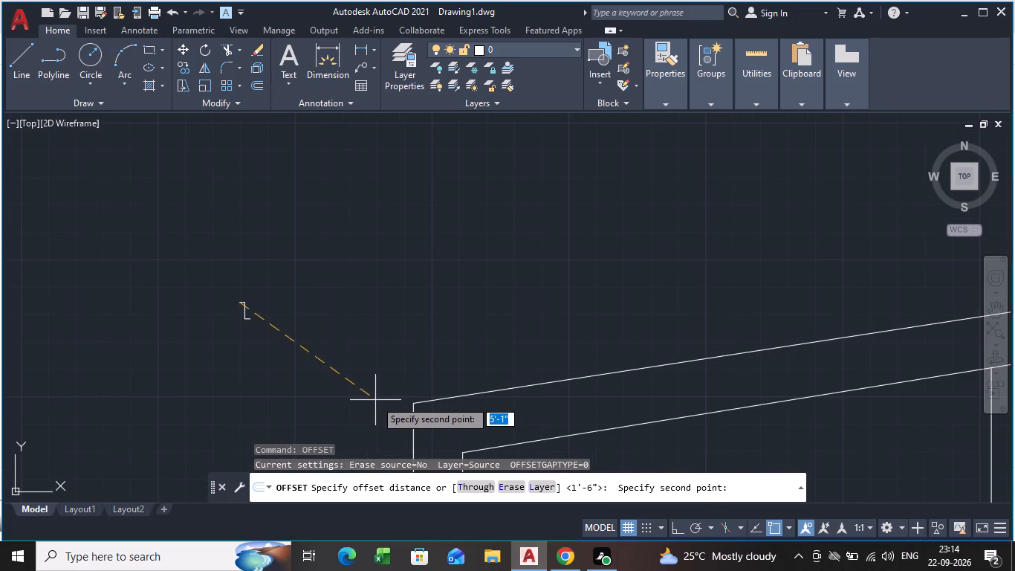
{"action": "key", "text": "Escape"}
Copy the loose Z profile from its lower web corner to the outer corner of the left roof eave.
{"action": "left_click_drag", "start_coordinate": [198, 281], "coordinate": [215, 342]}
{"action": "left_click", "coordinate": [301, 396]}
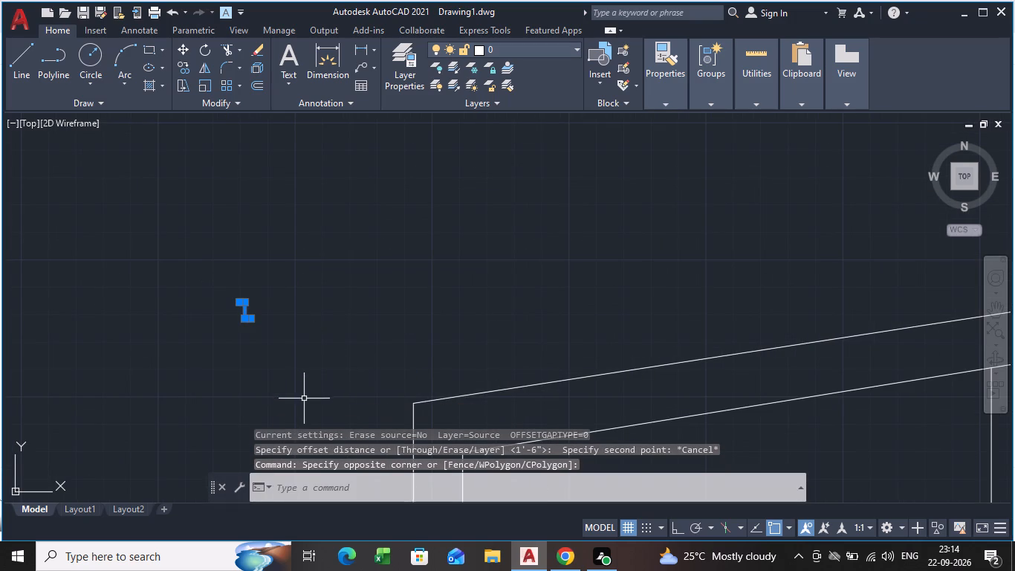
{"action": "key", "text": "m"}
{"action": "key", "text": "BackSpace"}
{"action": "key", "text": "c"}
{"action": "key", "text": "o"}
{"action": "key", "text": "Return"}
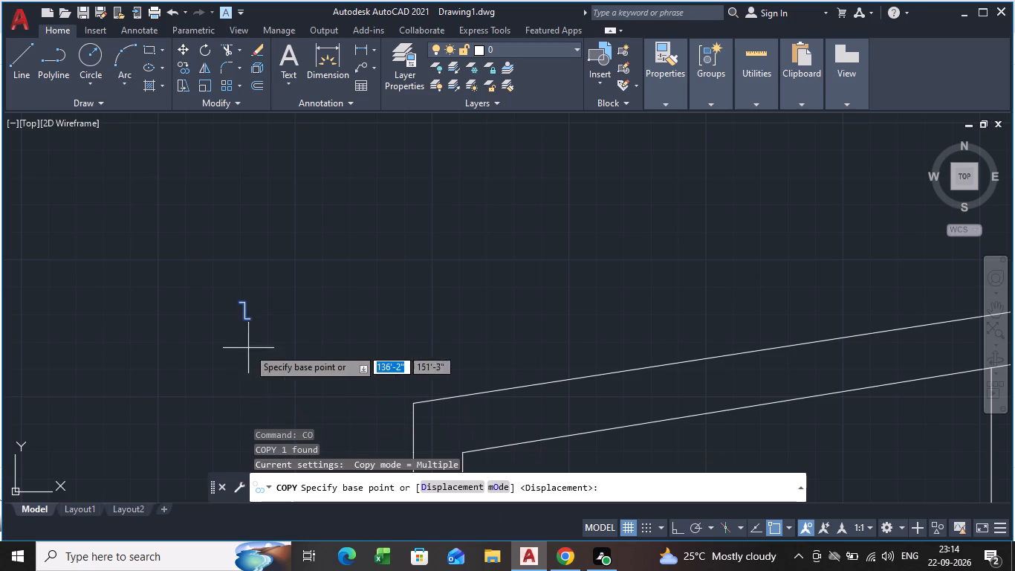
{"action": "scroll", "coordinate": [238, 318], "scroll_direction": "up", "scroll_amount": 4}
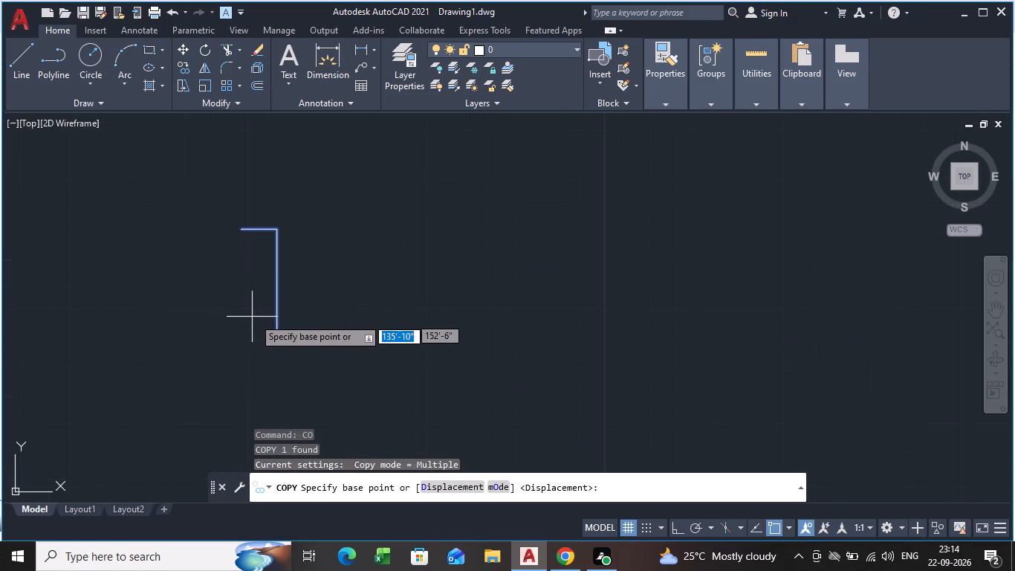
{"action": "left_click", "coordinate": [280, 334]}
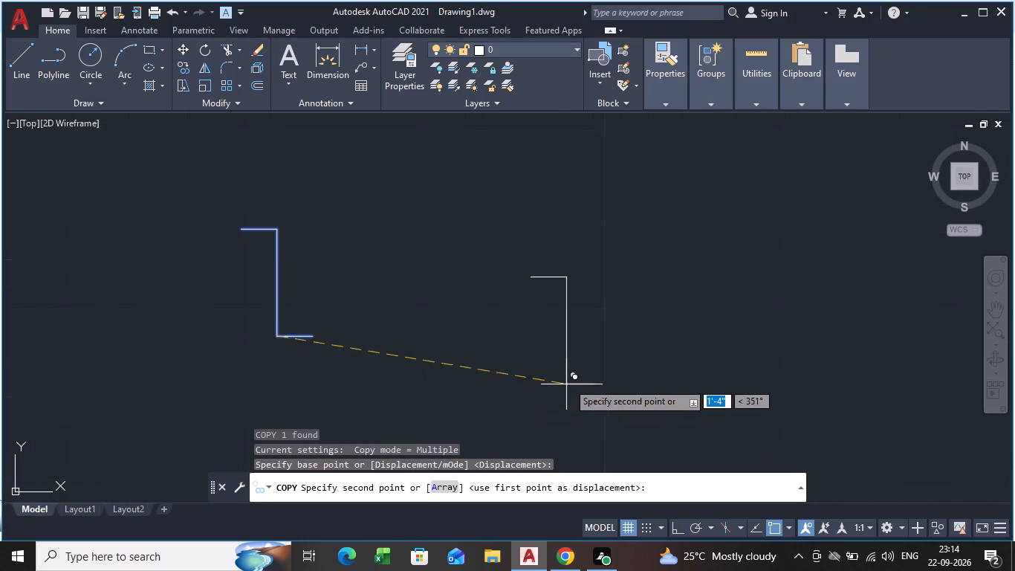
{"action": "scroll", "coordinate": [568, 380], "scroll_direction": "down", "scroll_amount": 2}
{"action": "middle_click_drag", "start_coordinate": [565, 376], "coordinate": [251, 42]}
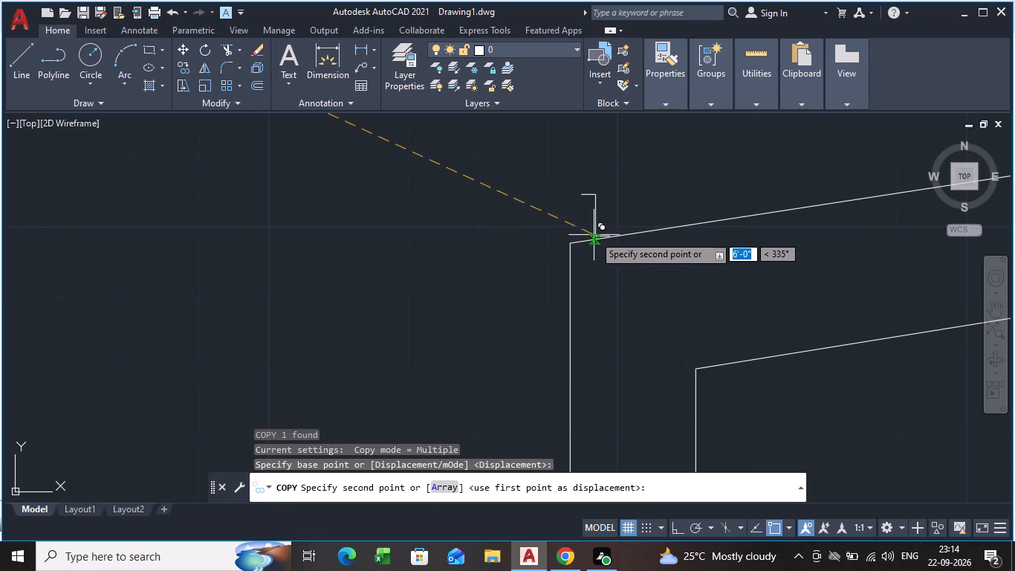
{"action": "scroll", "coordinate": [592, 235], "scroll_direction": "up", "scroll_amount": 2}
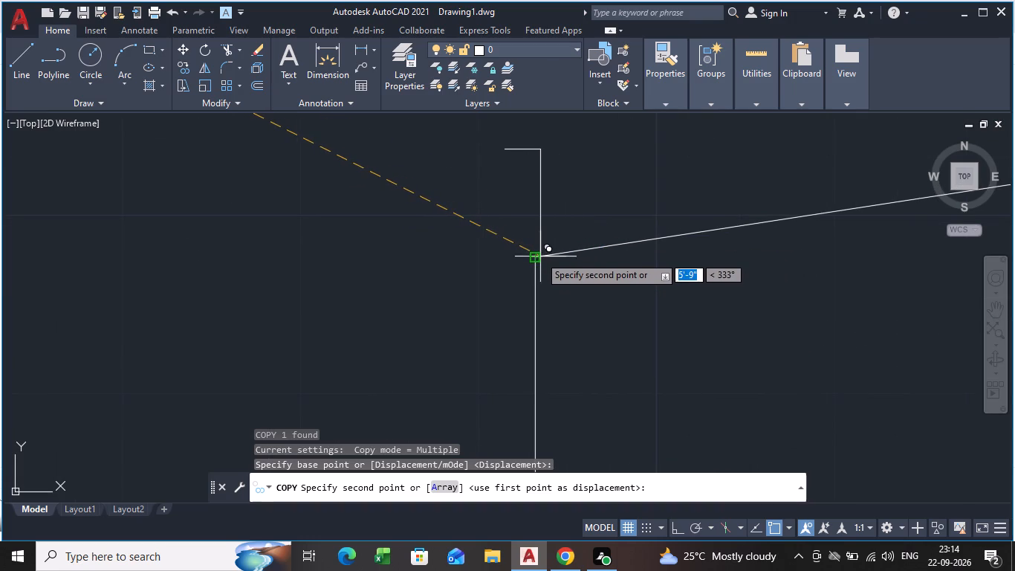
{"action": "scroll", "coordinate": [539, 256], "scroll_direction": "up", "scroll_amount": 4}
{"action": "left_click", "coordinate": [513, 264]}
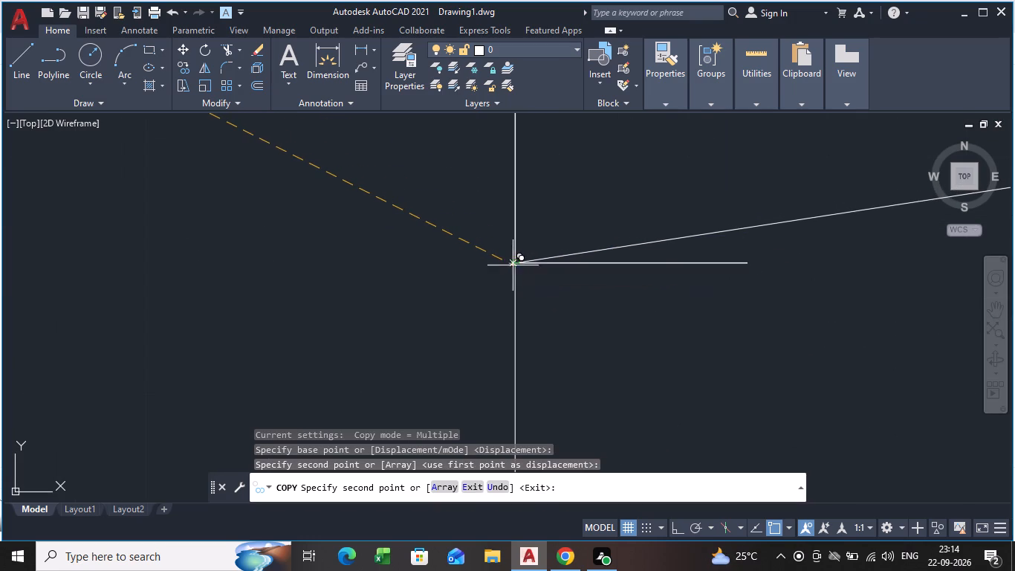
{"action": "key", "text": "Escape"}
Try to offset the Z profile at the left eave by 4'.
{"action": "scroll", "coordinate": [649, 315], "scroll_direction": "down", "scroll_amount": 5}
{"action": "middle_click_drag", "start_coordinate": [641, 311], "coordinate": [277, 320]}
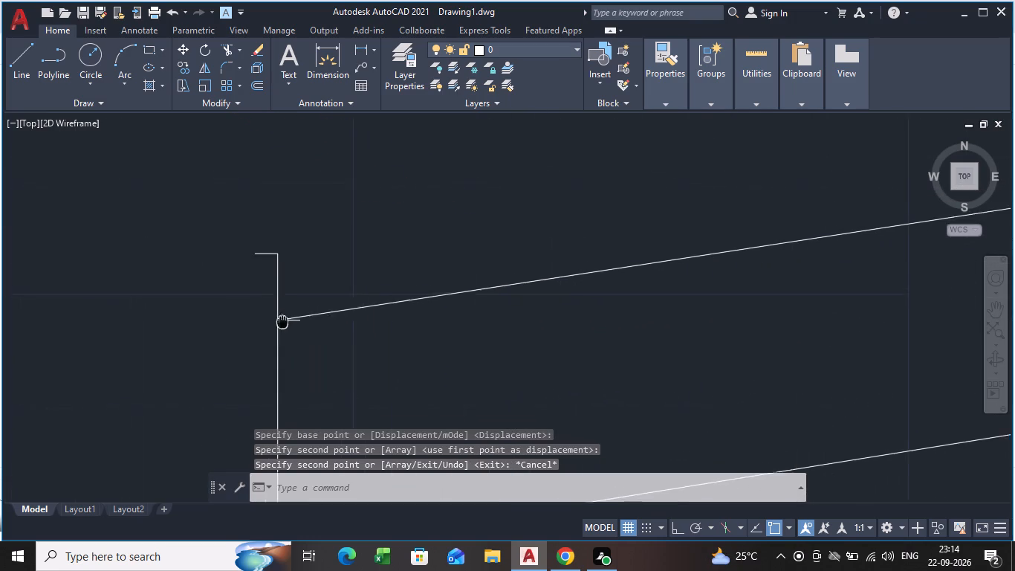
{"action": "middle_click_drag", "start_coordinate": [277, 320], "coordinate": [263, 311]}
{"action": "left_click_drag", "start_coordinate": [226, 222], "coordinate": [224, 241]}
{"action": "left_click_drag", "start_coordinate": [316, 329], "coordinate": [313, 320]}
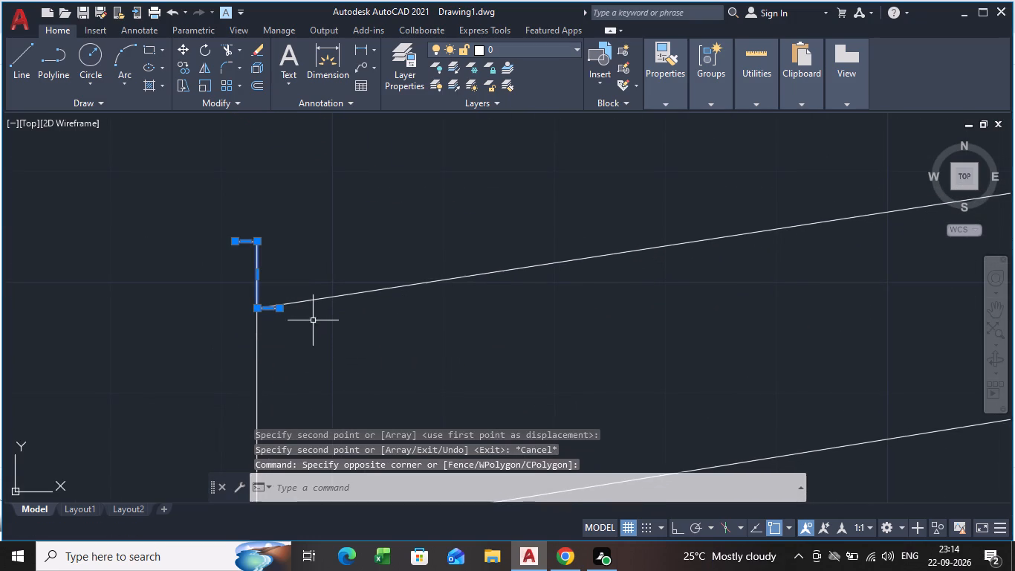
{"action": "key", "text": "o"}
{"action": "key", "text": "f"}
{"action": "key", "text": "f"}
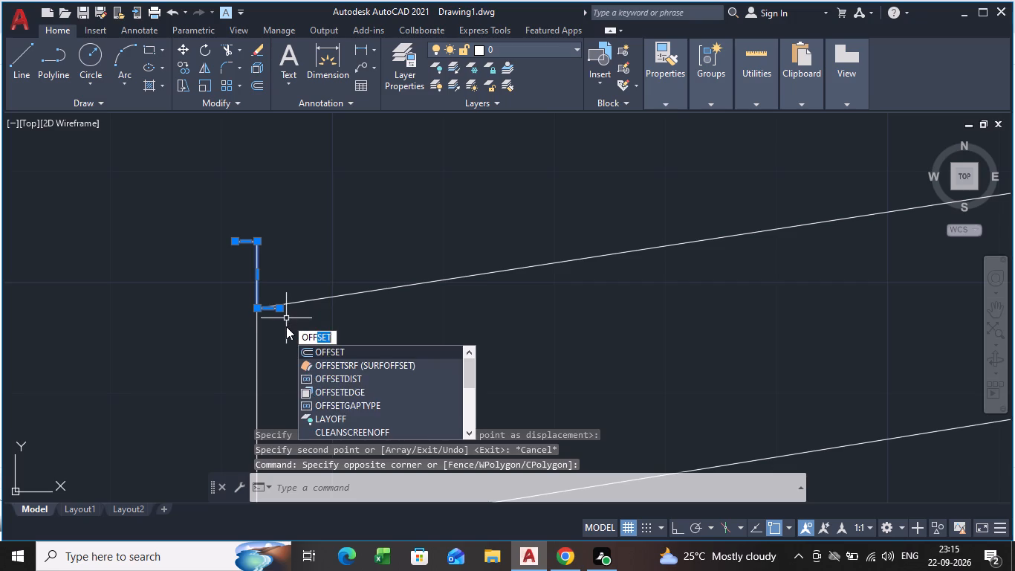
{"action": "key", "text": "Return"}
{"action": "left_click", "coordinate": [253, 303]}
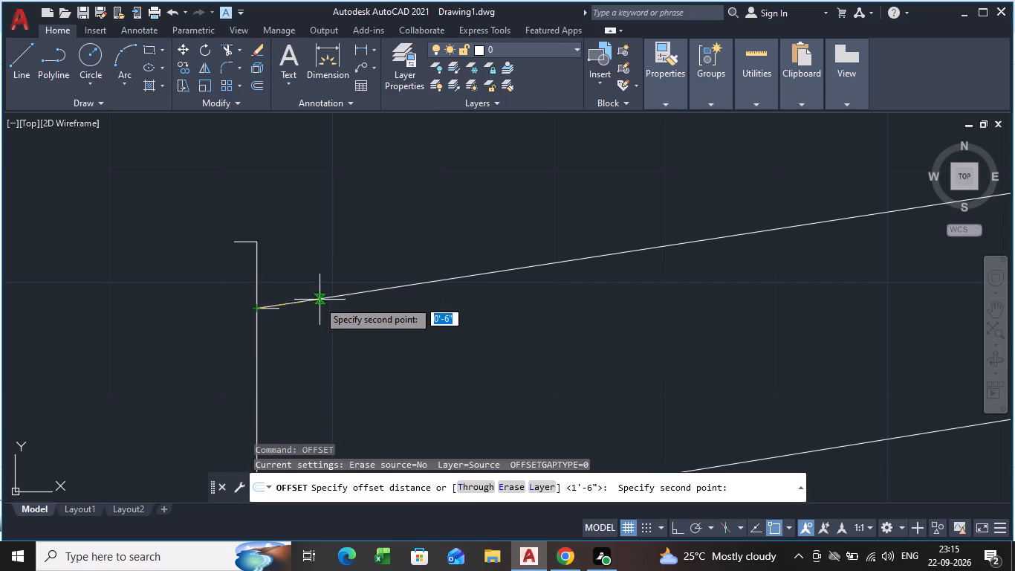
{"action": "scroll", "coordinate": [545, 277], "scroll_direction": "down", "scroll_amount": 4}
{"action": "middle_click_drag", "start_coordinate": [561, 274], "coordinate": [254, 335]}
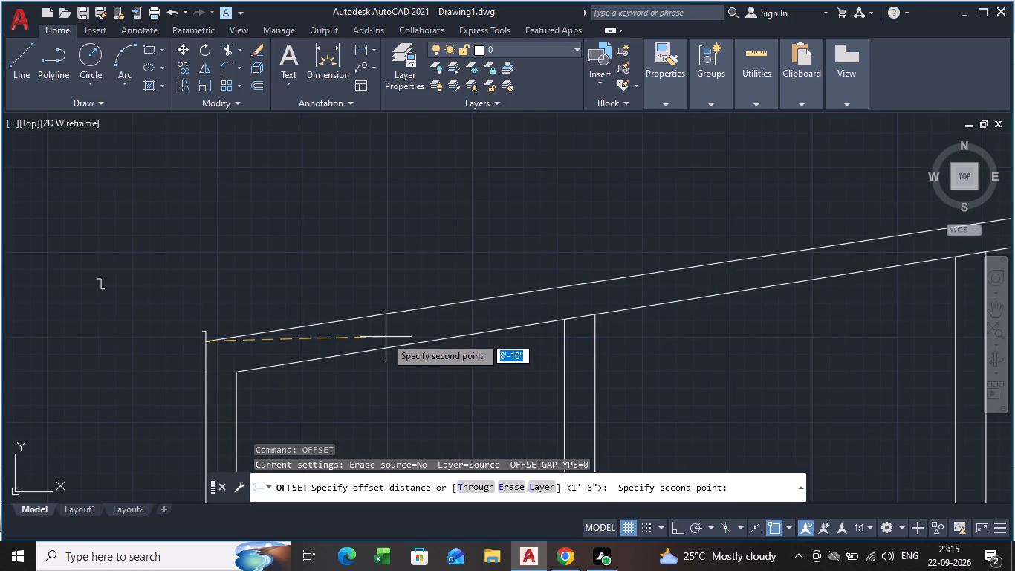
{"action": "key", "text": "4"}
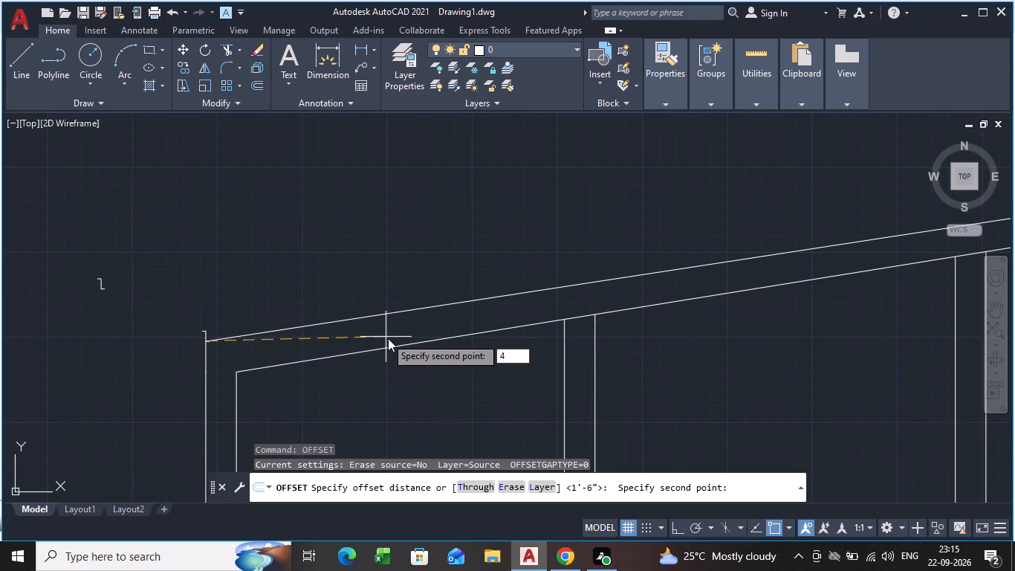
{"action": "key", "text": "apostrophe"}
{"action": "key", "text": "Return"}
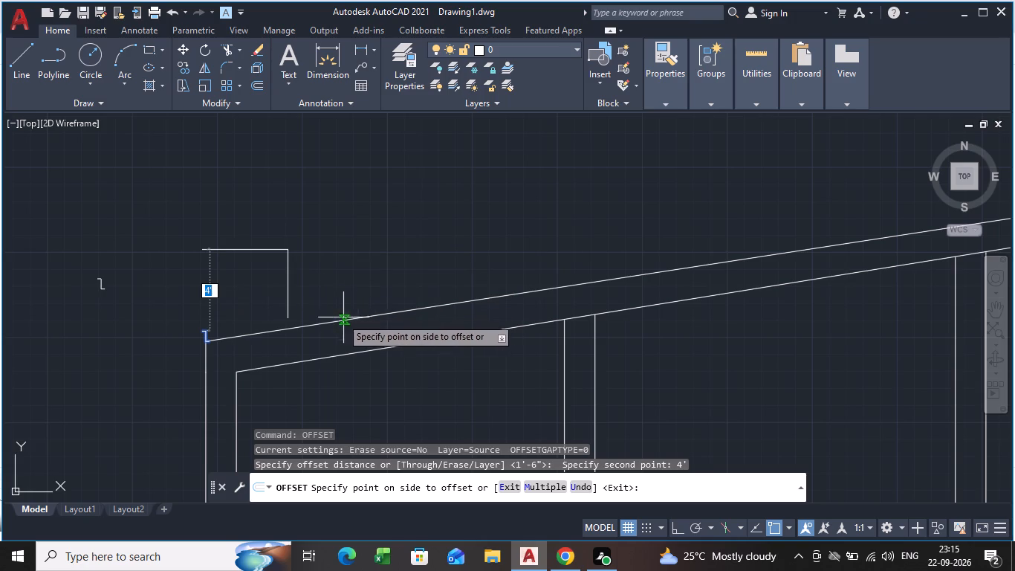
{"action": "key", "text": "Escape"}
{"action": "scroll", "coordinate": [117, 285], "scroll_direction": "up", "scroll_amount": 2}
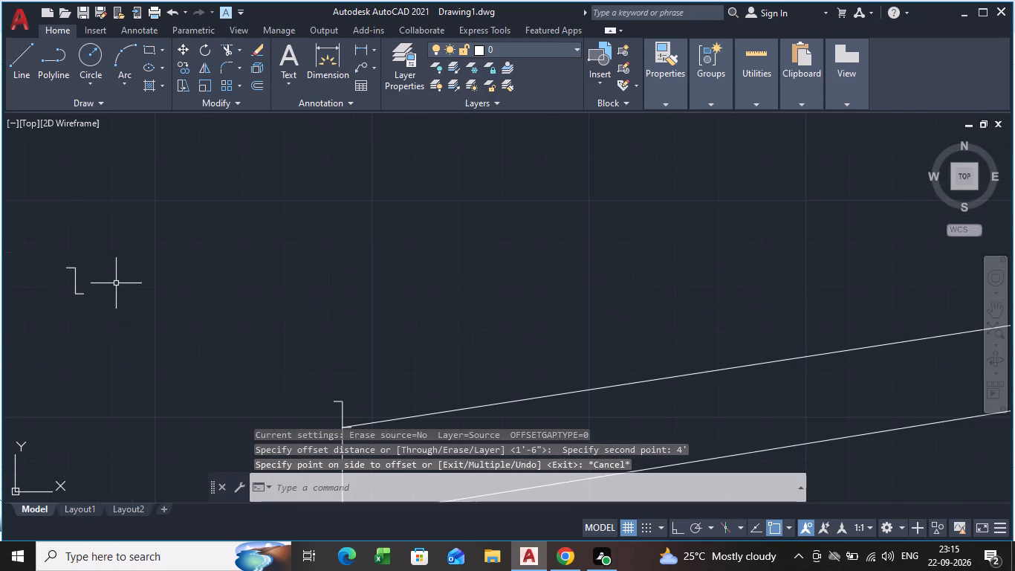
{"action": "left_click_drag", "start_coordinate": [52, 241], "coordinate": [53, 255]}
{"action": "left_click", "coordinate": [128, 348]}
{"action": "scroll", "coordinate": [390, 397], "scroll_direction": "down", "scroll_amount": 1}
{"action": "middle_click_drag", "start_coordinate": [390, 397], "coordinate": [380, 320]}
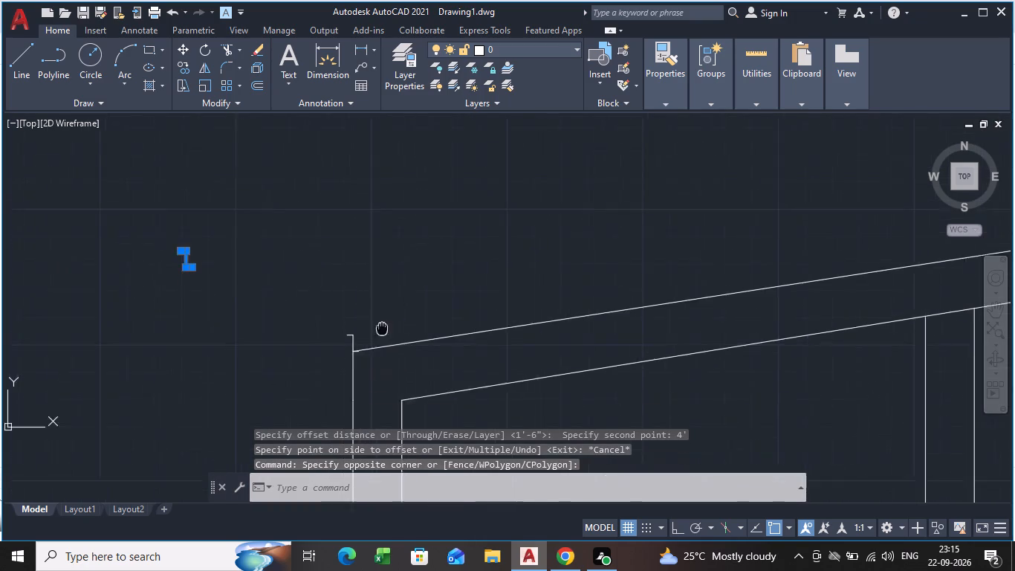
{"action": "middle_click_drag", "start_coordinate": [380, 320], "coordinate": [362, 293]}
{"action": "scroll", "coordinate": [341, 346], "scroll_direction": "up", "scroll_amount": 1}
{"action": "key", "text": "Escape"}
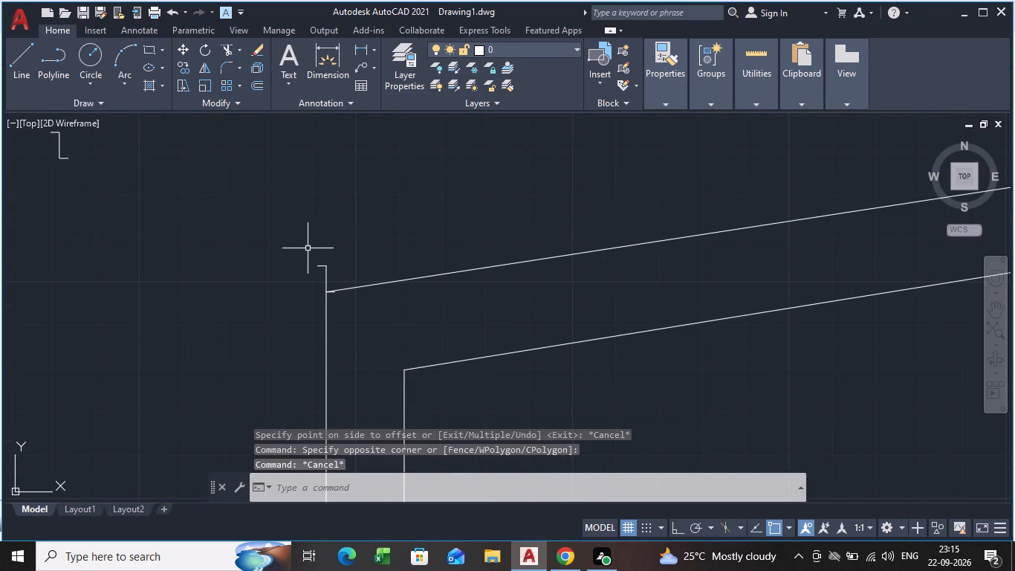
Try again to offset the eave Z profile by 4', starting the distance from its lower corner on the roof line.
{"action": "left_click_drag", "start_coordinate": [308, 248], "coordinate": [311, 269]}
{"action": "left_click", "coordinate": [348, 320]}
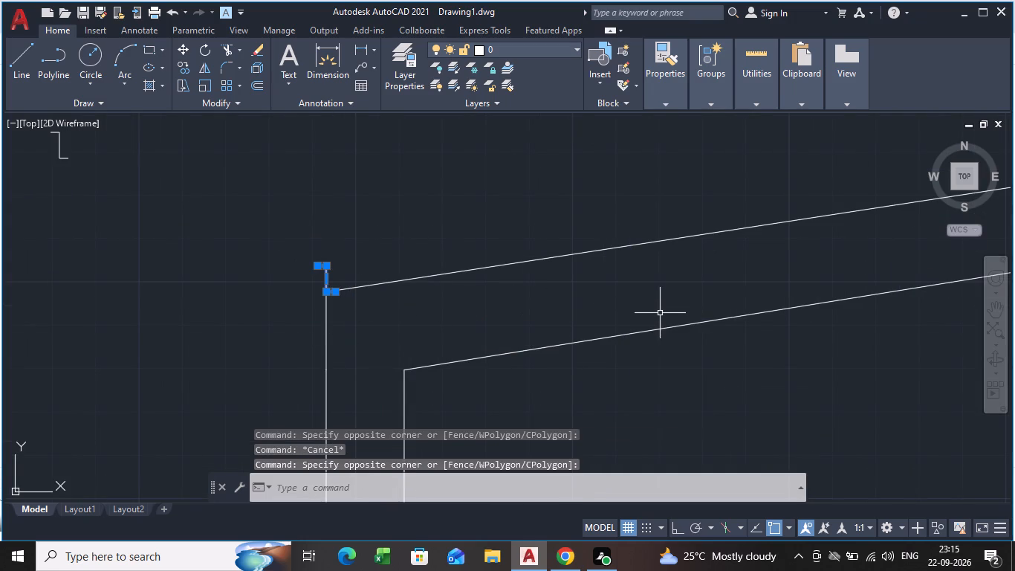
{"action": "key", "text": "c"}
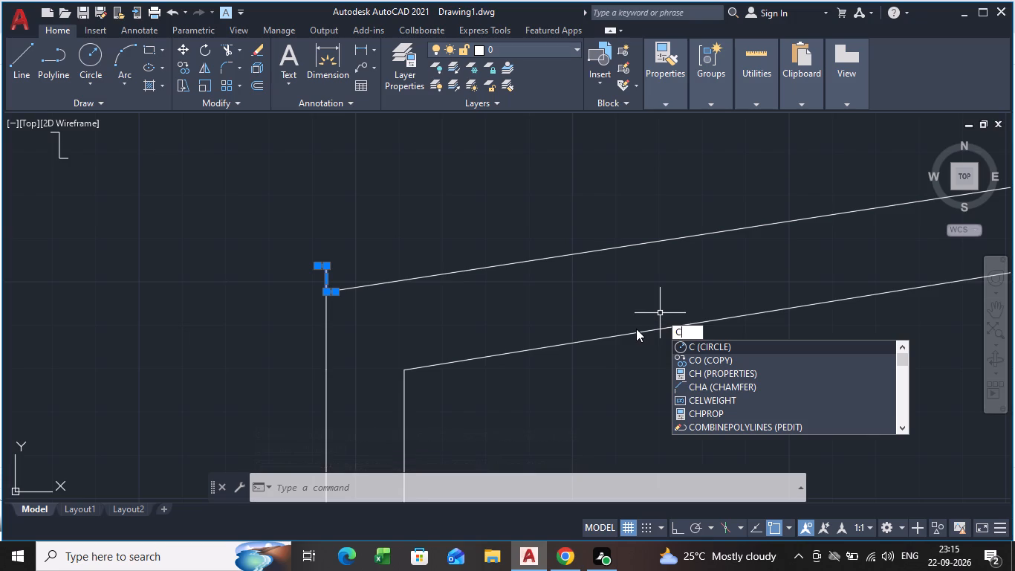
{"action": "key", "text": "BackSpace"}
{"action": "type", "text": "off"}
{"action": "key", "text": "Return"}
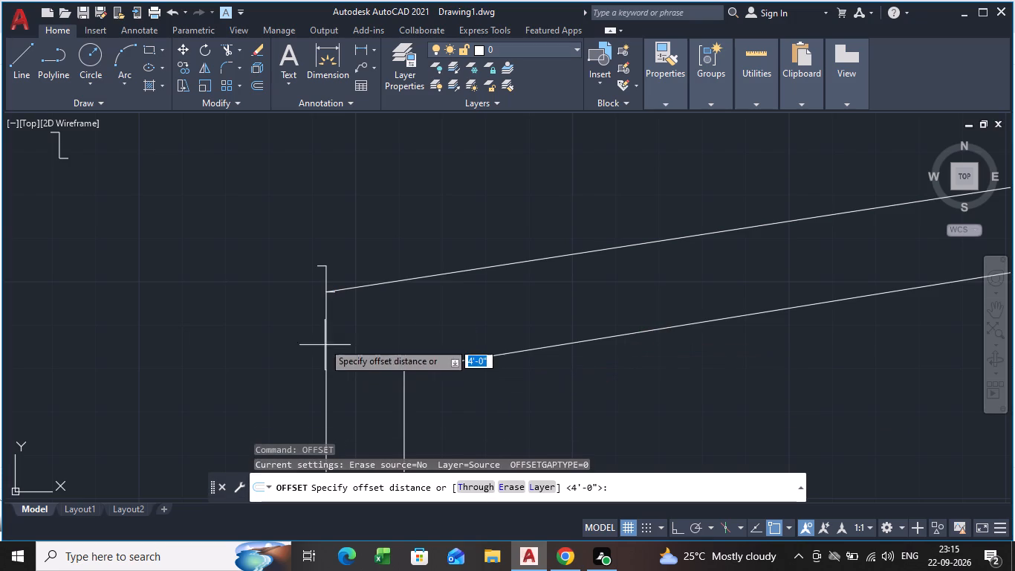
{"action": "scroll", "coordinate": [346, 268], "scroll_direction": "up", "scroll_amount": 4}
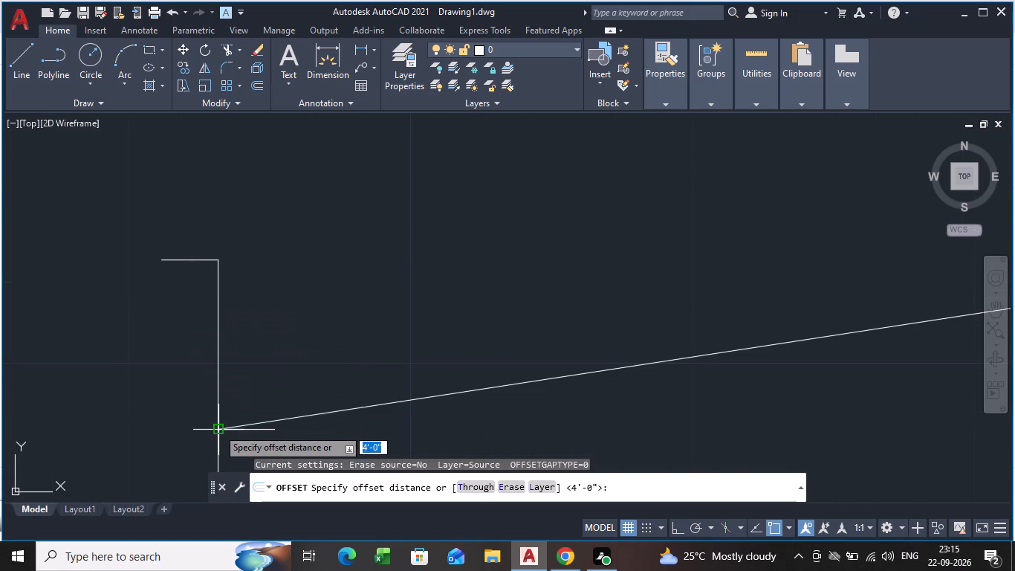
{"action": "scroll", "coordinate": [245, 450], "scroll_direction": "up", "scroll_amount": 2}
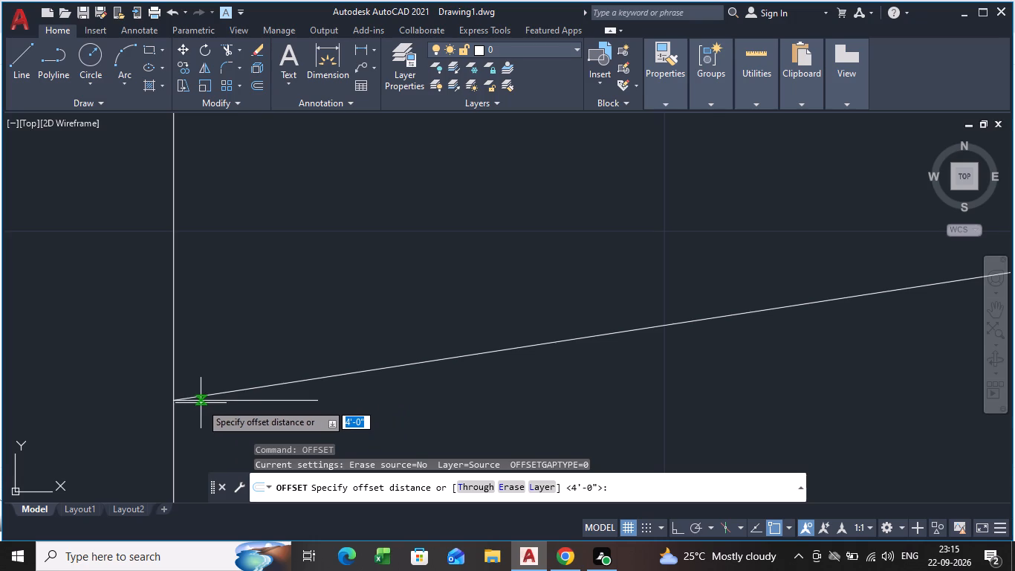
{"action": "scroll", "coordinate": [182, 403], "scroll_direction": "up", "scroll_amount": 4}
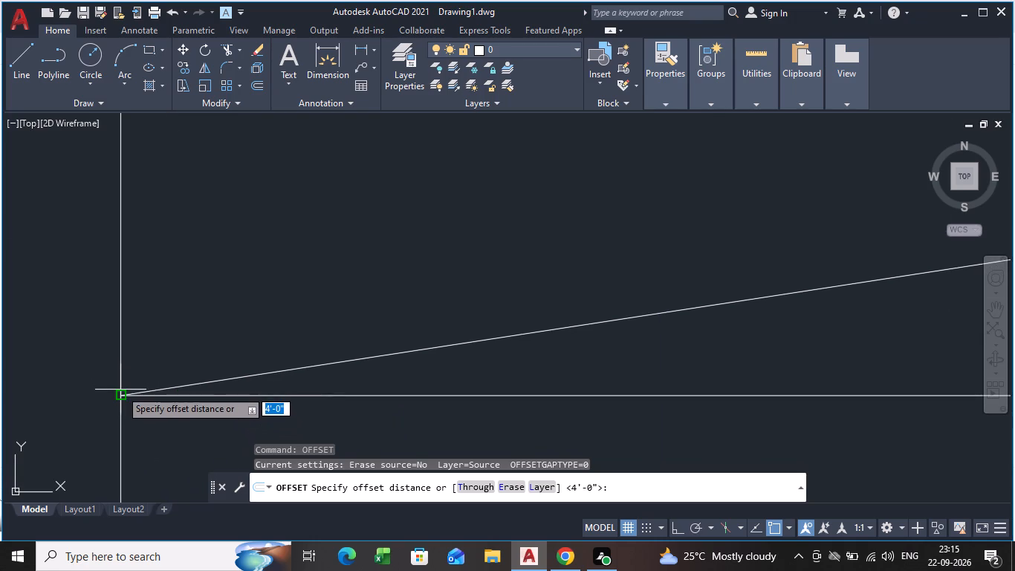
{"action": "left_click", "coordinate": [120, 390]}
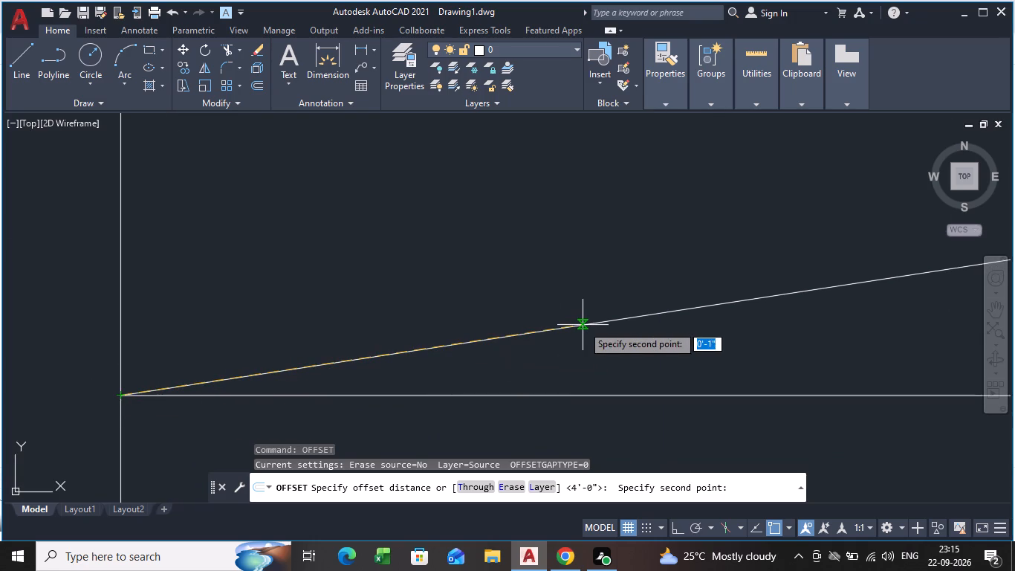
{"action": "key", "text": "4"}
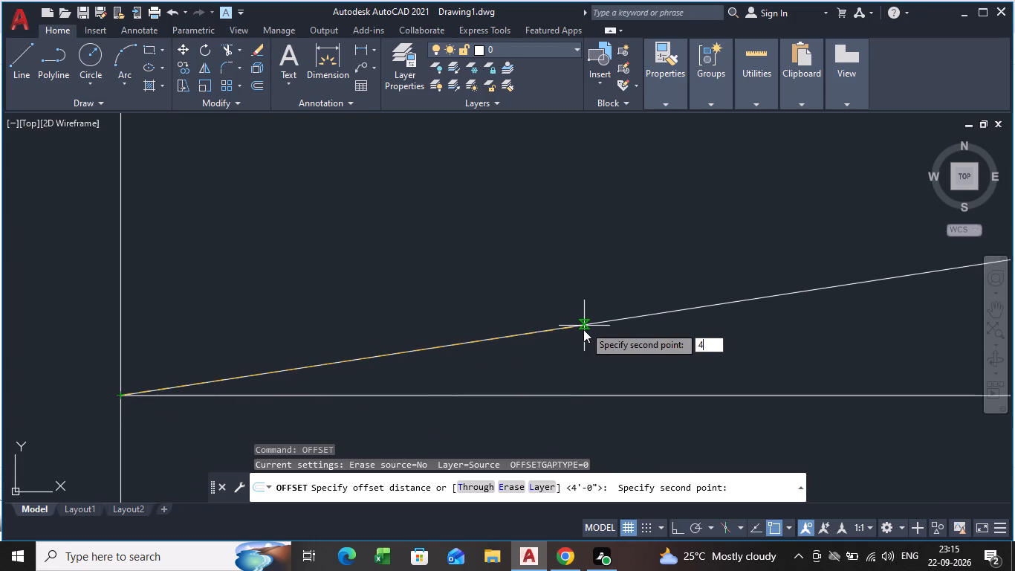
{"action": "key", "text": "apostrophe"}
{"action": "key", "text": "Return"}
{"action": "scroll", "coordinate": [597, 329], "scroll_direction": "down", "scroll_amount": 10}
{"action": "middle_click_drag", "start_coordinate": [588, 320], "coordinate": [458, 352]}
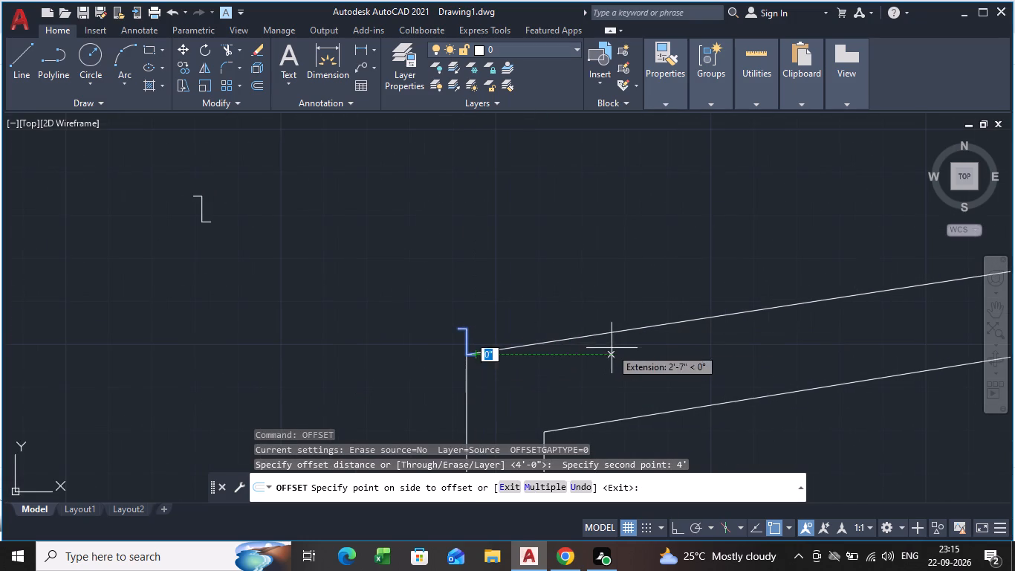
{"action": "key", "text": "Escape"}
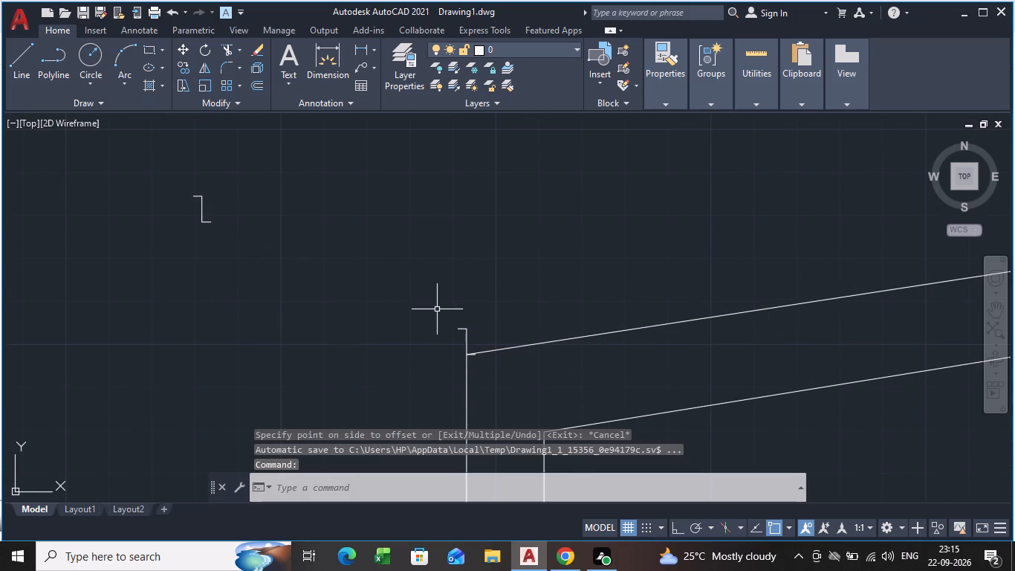
Copy the left eave's Z profile from its lower web corner 4' up the left roof slope, aiming at the ridge endpoint.
{"action": "left_click_drag", "start_coordinate": [445, 291], "coordinate": [444, 321]}
{"action": "left_click", "coordinate": [519, 404]}
{"action": "key", "text": "c"}
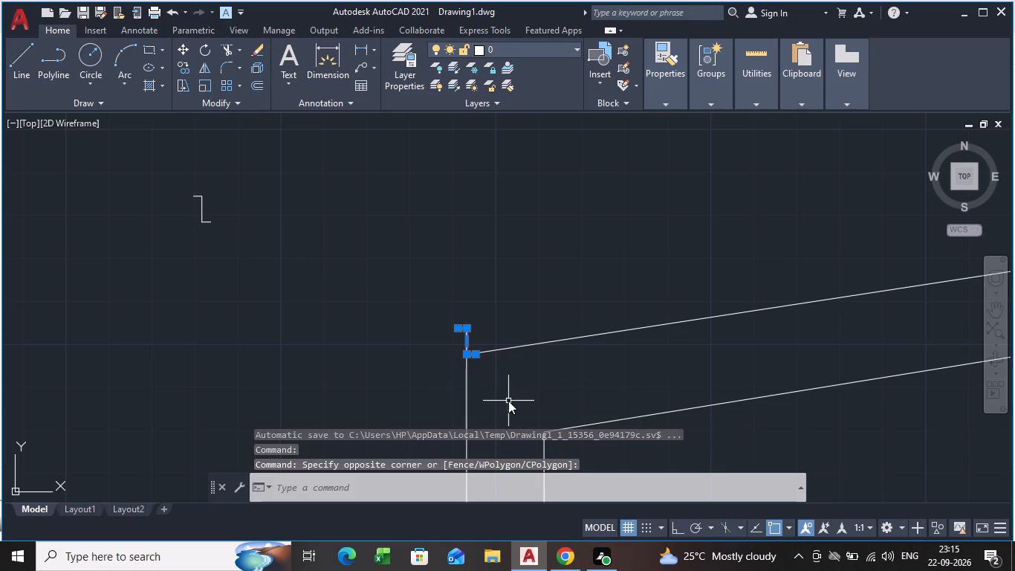
{"action": "key", "text": "o"}
{"action": "key", "text": "Return"}
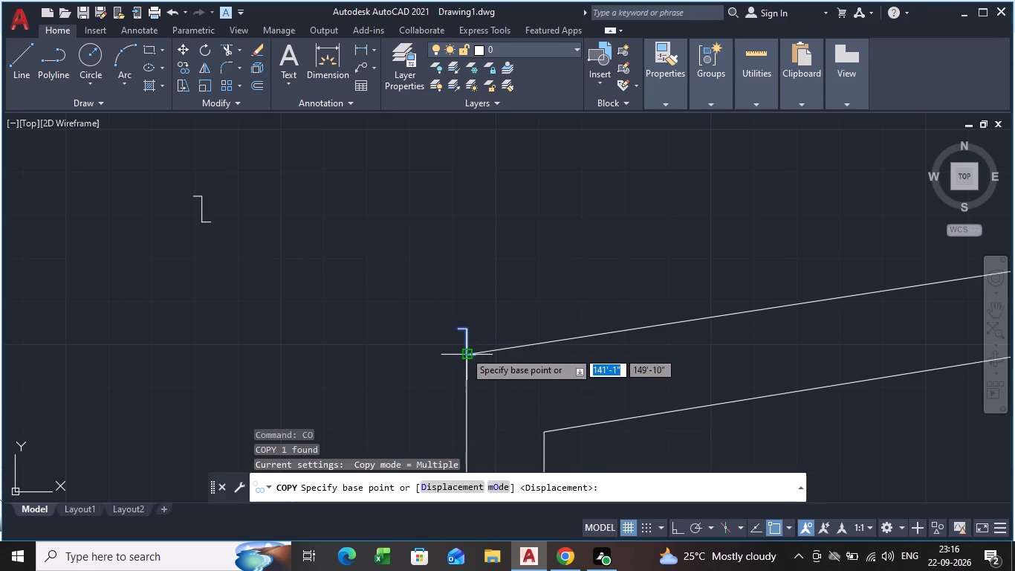
{"action": "left_click", "coordinate": [466, 352]}
{"action": "scroll", "coordinate": [778, 288], "scroll_direction": "down", "scroll_amount": 1}
{"action": "middle_click_drag", "start_coordinate": [779, 289], "coordinate": [45, 306]}
{"action": "scroll", "coordinate": [484, 219], "scroll_direction": "down", "scroll_amount": 5}
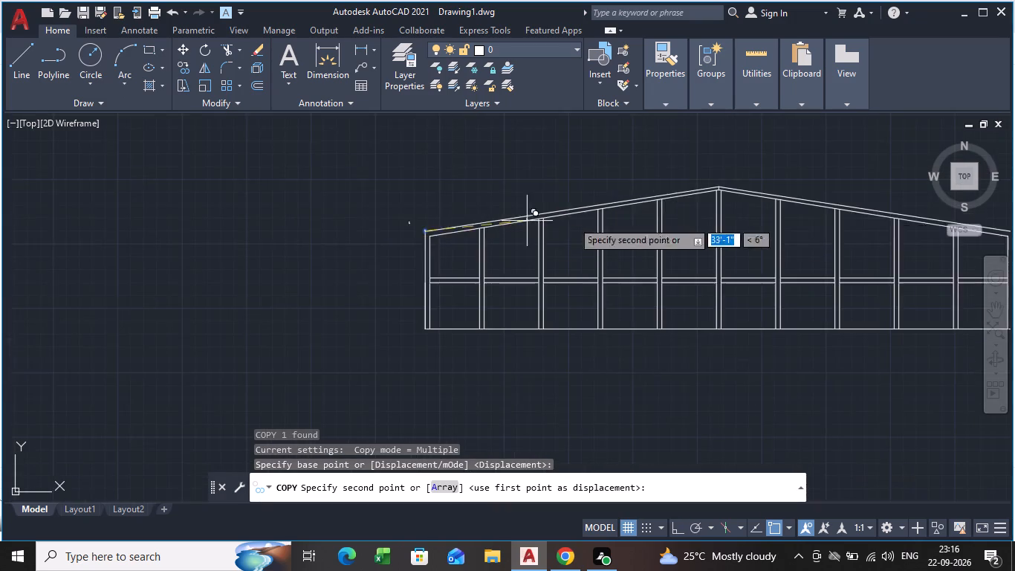
{"action": "scroll", "coordinate": [746, 206], "scroll_direction": "down", "scroll_amount": 1}
{"action": "middle_click_drag", "start_coordinate": [746, 206], "coordinate": [554, 352]}
{"action": "scroll", "coordinate": [555, 269], "scroll_direction": "up", "scroll_amount": 4}
{"action": "scroll", "coordinate": [532, 378], "scroll_direction": "down", "scroll_amount": 1}
{"action": "middle_click_drag", "start_coordinate": [532, 378], "coordinate": [693, 157]}
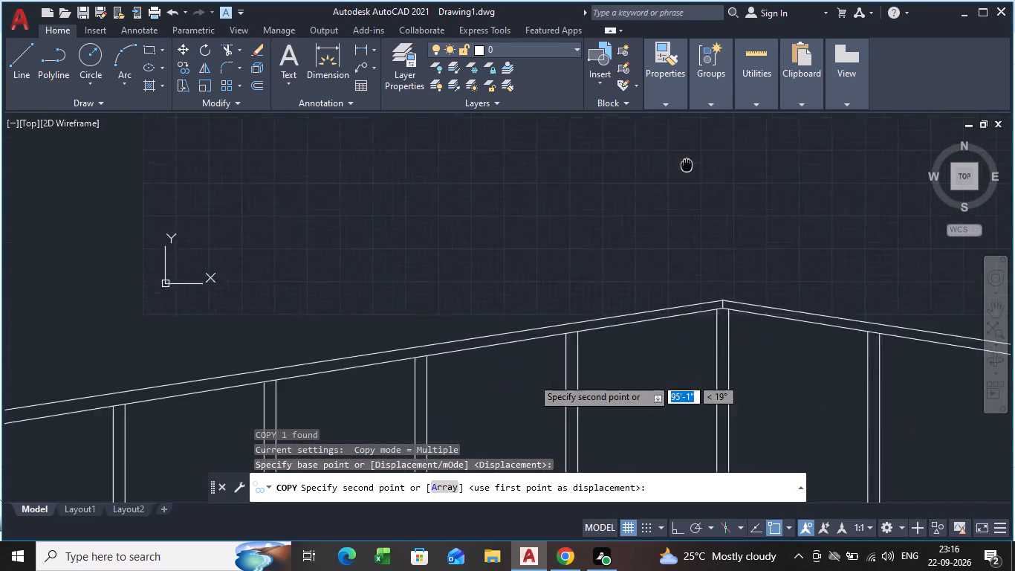
{"action": "middle_click_drag", "start_coordinate": [693, 157], "coordinate": [709, 152]}
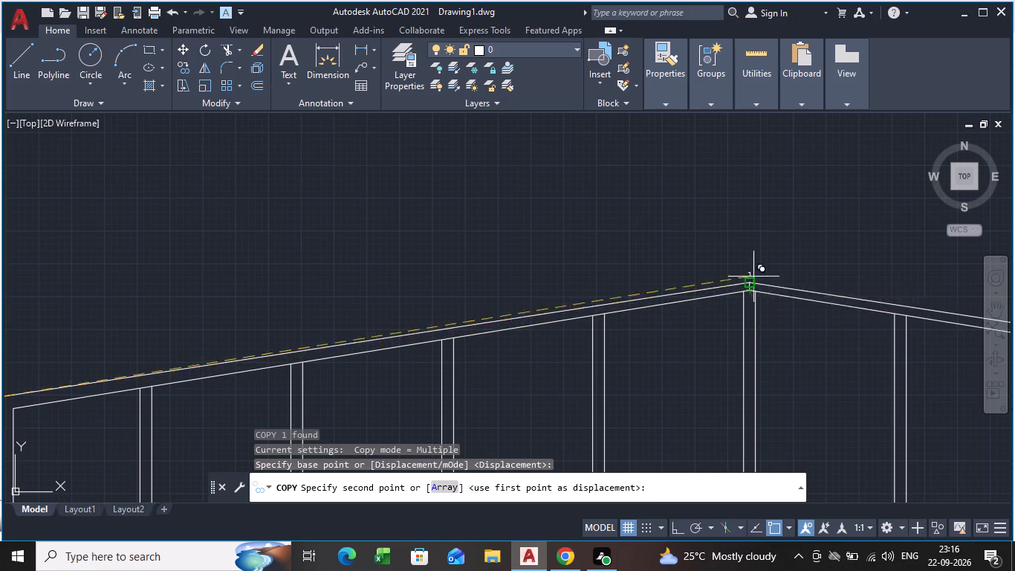
{"action": "scroll", "coordinate": [753, 277], "scroll_direction": "up", "scroll_amount": 4}
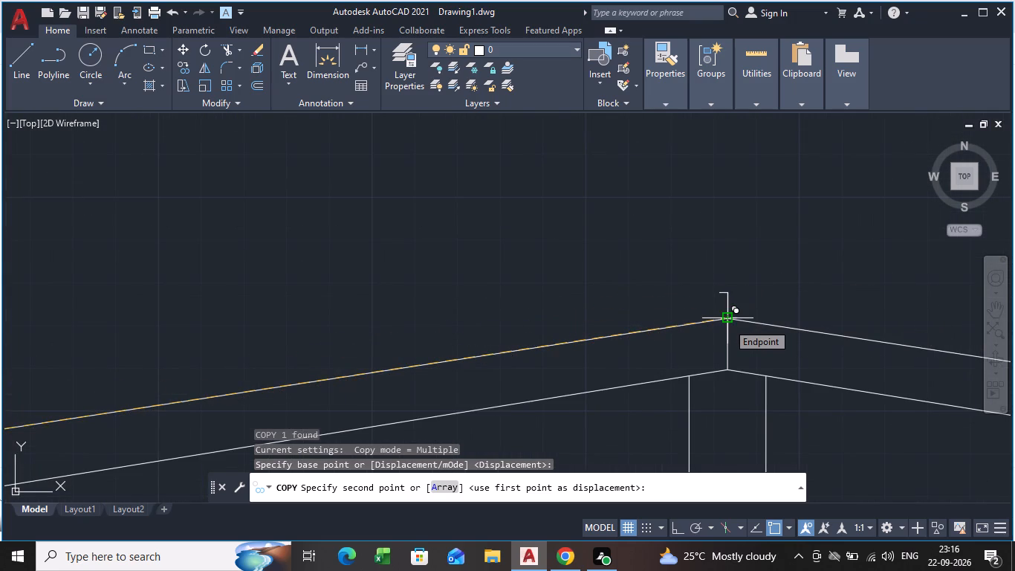
{"action": "key", "text": "4"}
{"action": "key", "text": "apostrophe"}
{"action": "key", "text": "Return"}
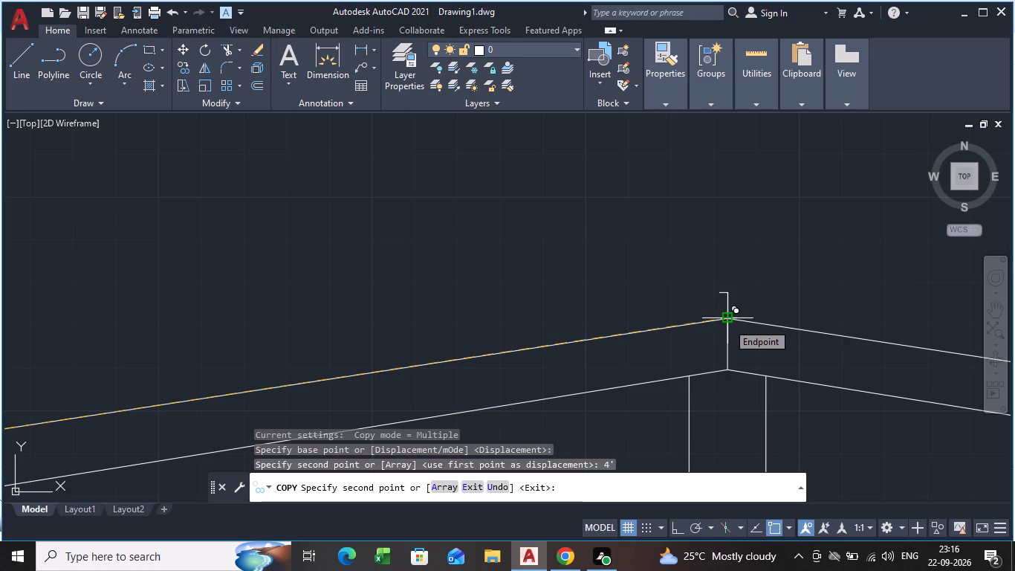
Place further copies of the Z profile up the left slope at 8', 12' and 16' from the eave.
{"action": "key", "text": "8"}
{"action": "key", "text": "apostrophe"}
{"action": "key", "text": "Return"}
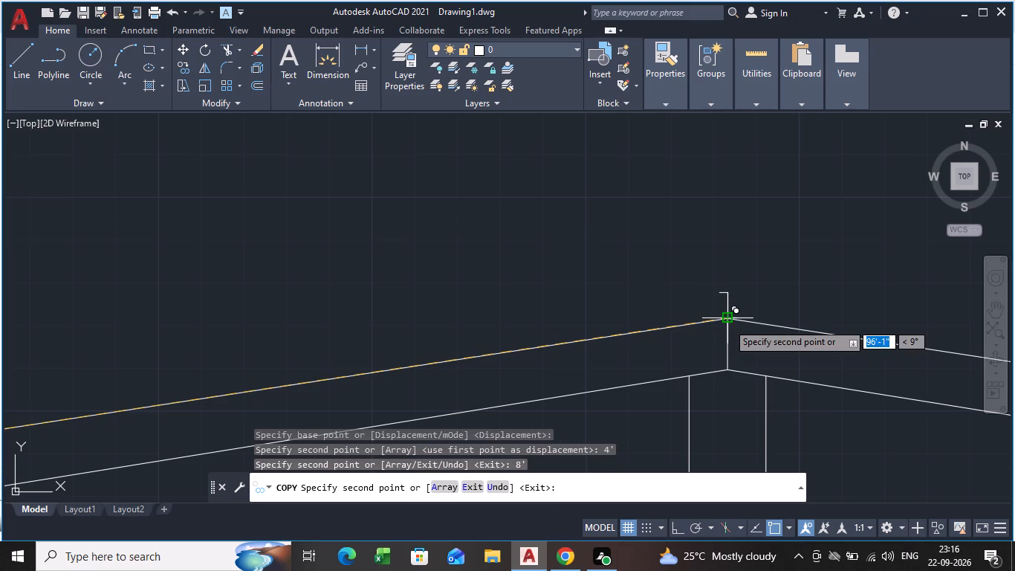
{"action": "type", "text": "12"}
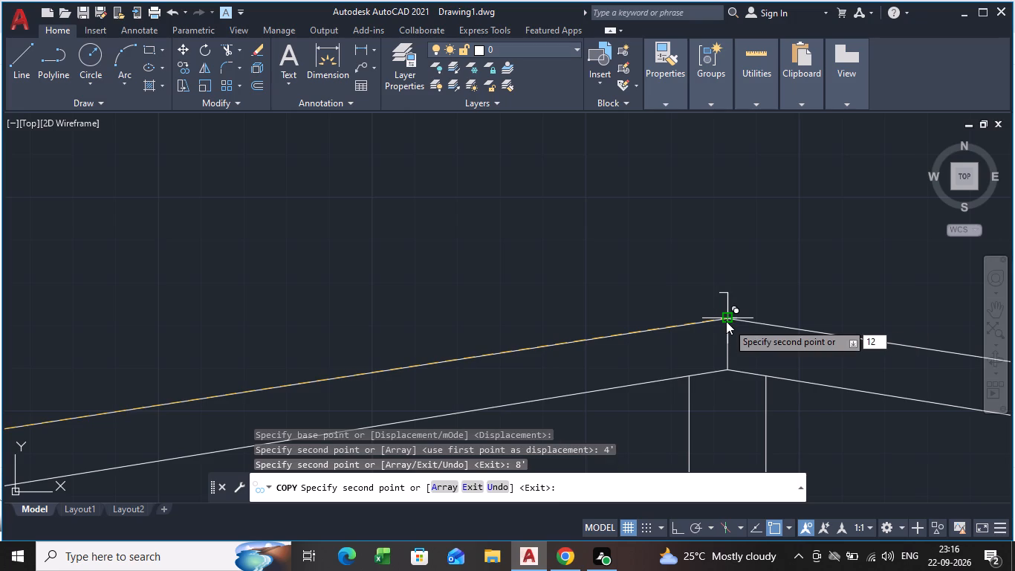
{"action": "key", "text": "apostrophe"}
{"action": "key", "text": "Return"}
{"action": "key", "text": "1"}
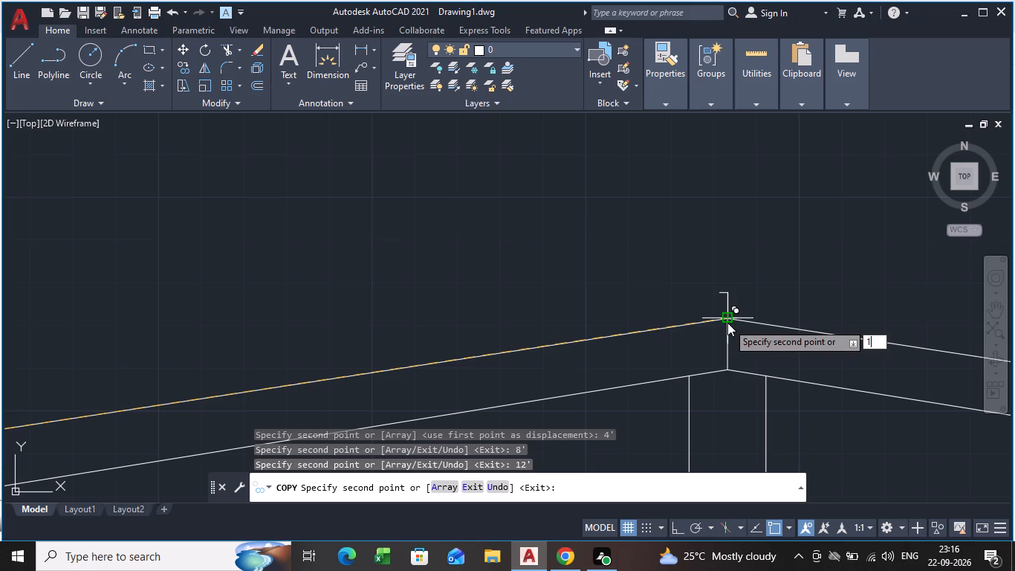
{"action": "type", "text": "6'"}
{"action": "key", "text": "Return"}
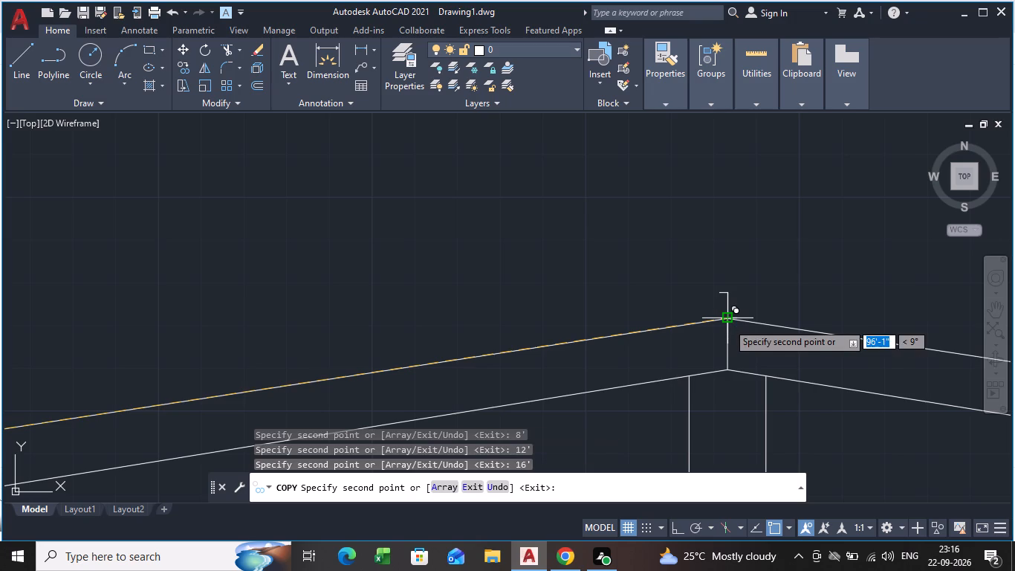
Place a copy of the Z profile at the ridge endpoint of the upper roof line.
{"action": "scroll", "coordinate": [724, 322], "scroll_direction": "down", "scroll_amount": 2}
{"action": "middle_click_drag", "start_coordinate": [722, 320], "coordinate": [931, 239]}
{"action": "scroll", "coordinate": [879, 233], "scroll_direction": "down", "scroll_amount": 3}
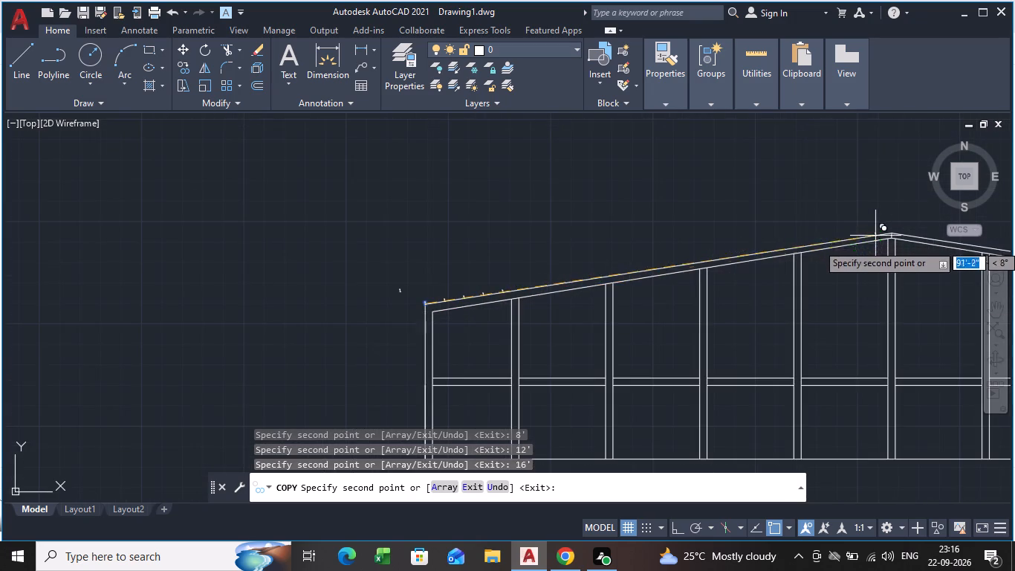
{"action": "scroll", "coordinate": [841, 239], "scroll_direction": "up", "scroll_amount": 3}
{"action": "middle_click_drag", "start_coordinate": [487, 231], "coordinate": [1014, 84]}
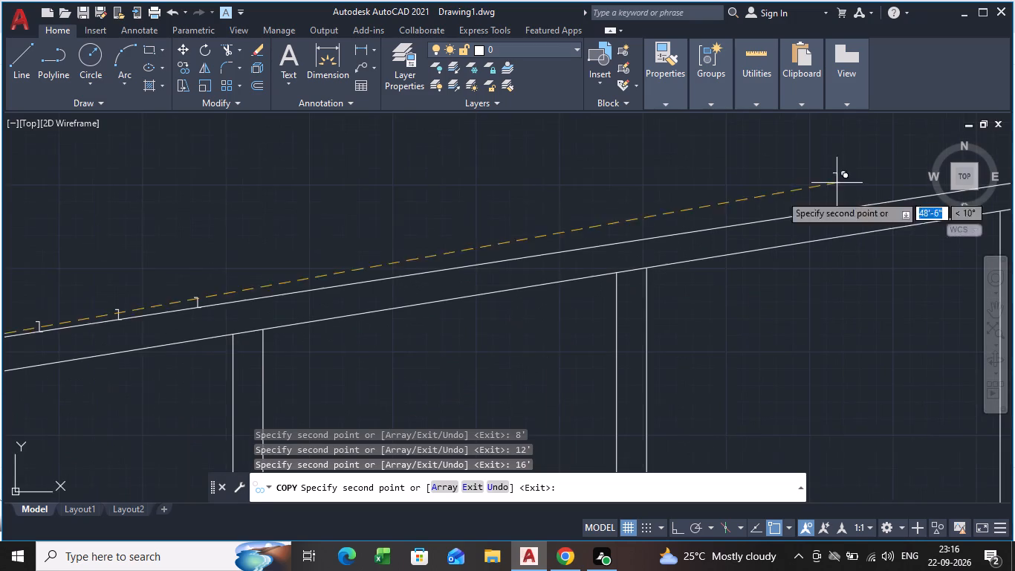
{"action": "scroll", "coordinate": [91, 329], "scroll_direction": "up", "scroll_amount": 3}
{"action": "scroll", "coordinate": [574, 252], "scroll_direction": "down", "scroll_amount": 3}
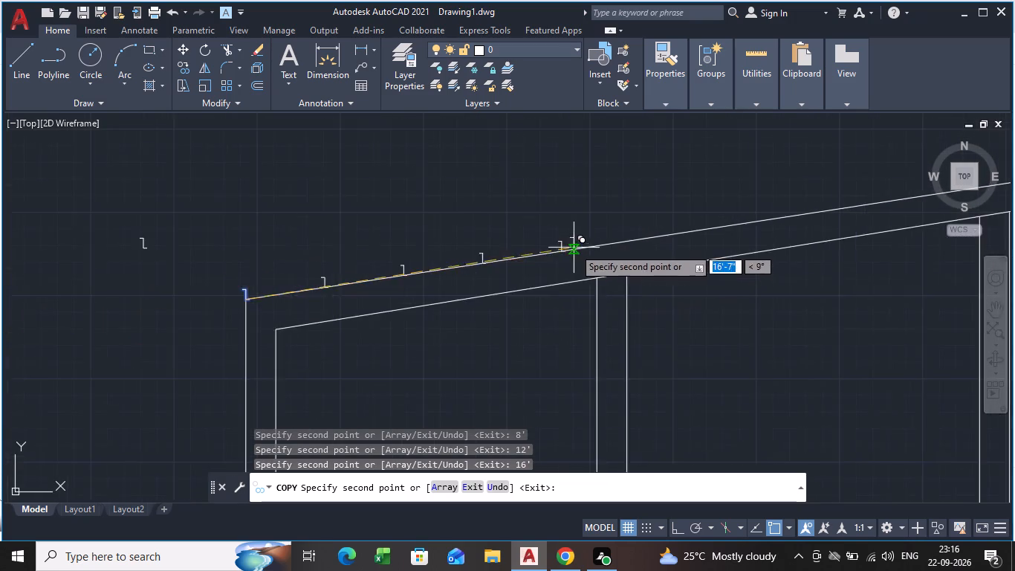
{"action": "middle_click_drag", "start_coordinate": [564, 249], "coordinate": [68, 254]}
{"action": "scroll", "coordinate": [739, 140], "scroll_direction": "down", "scroll_amount": 2}
{"action": "middle_click_drag", "start_coordinate": [728, 149], "coordinate": [524, 307]}
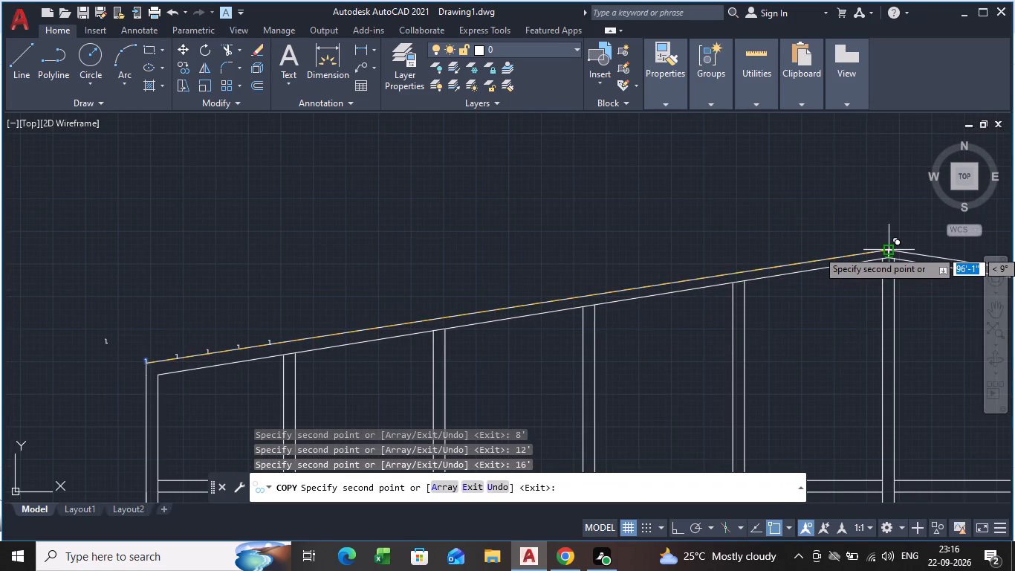
{"action": "scroll", "coordinate": [890, 250], "scroll_direction": "up", "scroll_amount": 2}
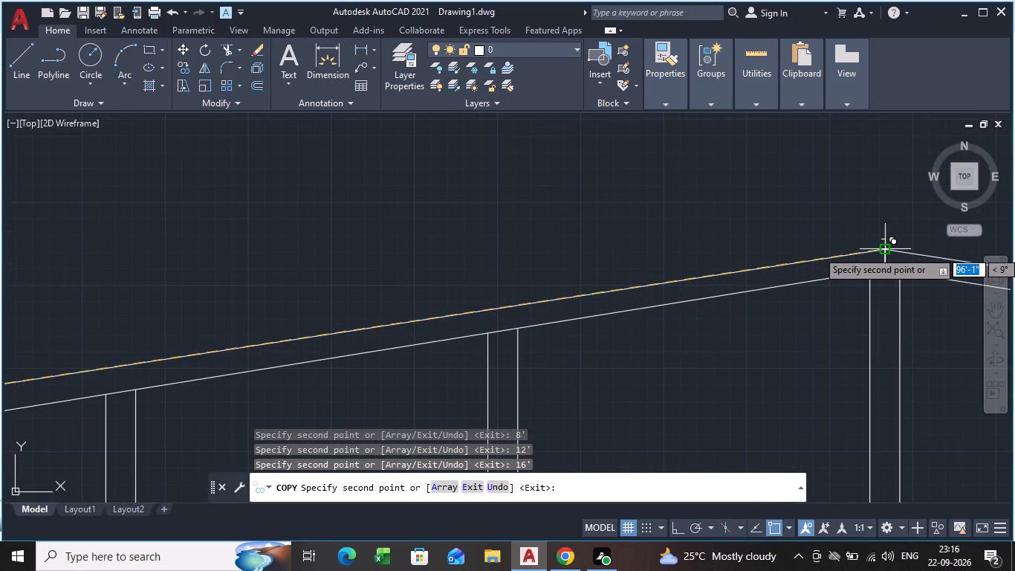
{"action": "left_click", "coordinate": [889, 251]}
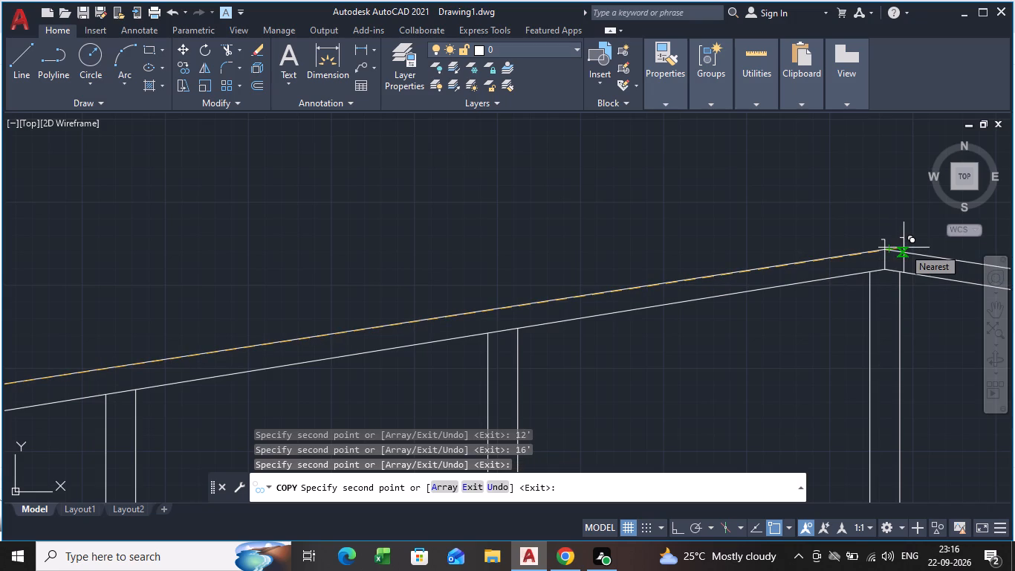
Continue copying the Z profile up the left slope at 20', 24', 28', 32' and 36' from the eave.
{"action": "type", "text": "20'"}
{"action": "key", "text": "Return"}
{"action": "type", "text": "24'"}
{"action": "key", "text": "Return"}
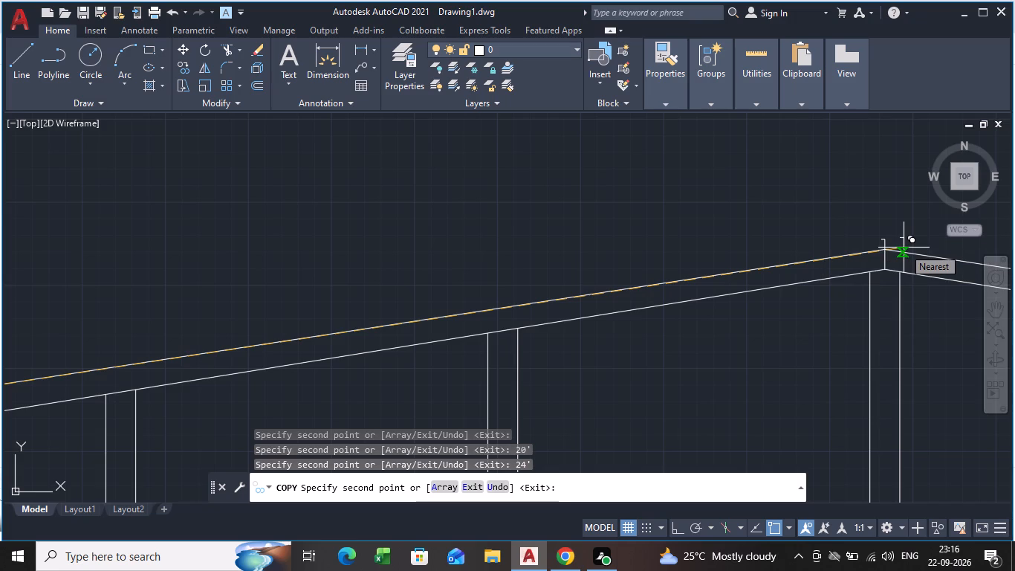
{"action": "type", "text": "28"}
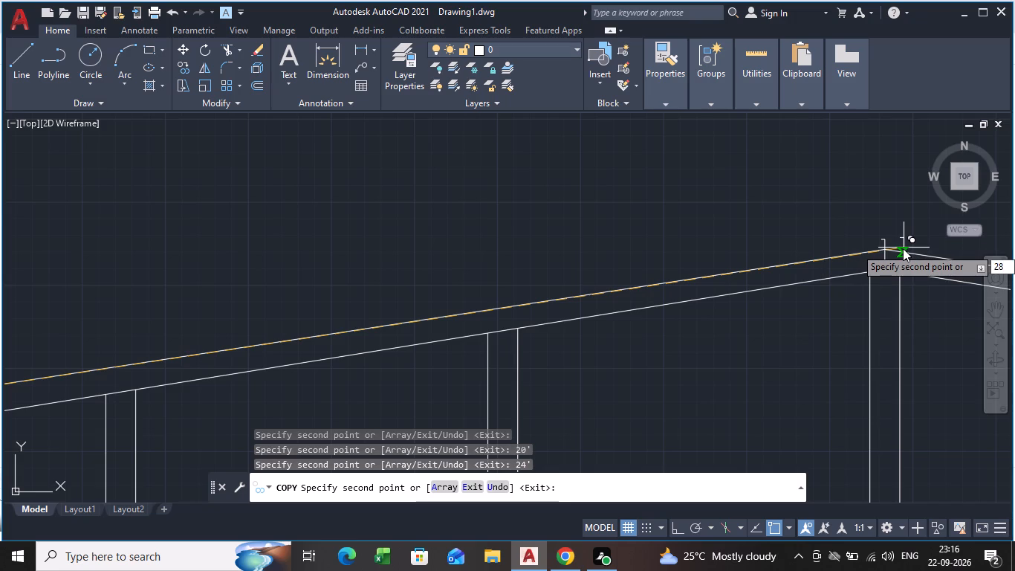
{"action": "key", "text": "apostrophe"}
{"action": "key", "text": "Return"}
{"action": "type", "text": "32'"}
{"action": "key", "text": "Return"}
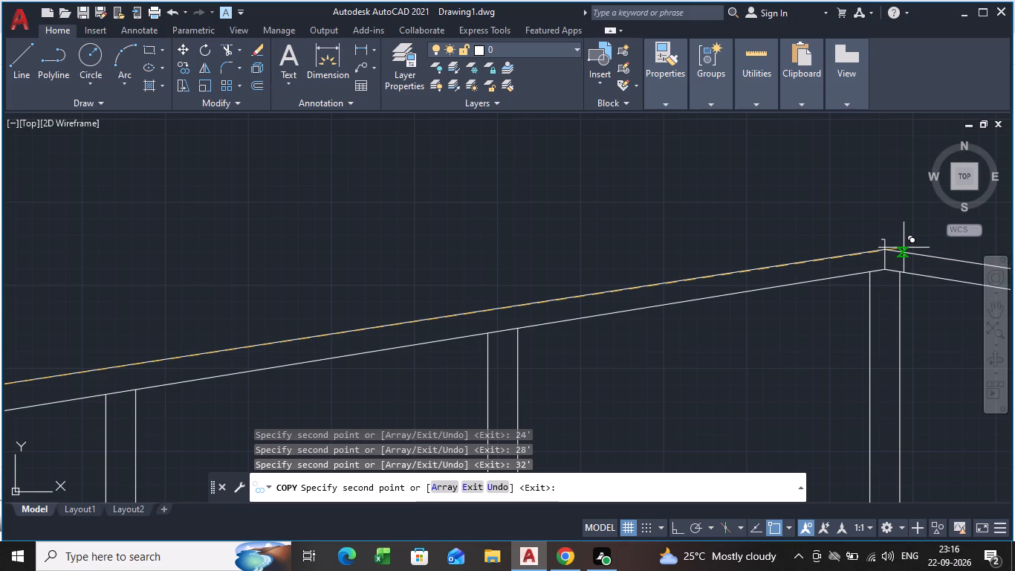
{"action": "key", "text": "3"}
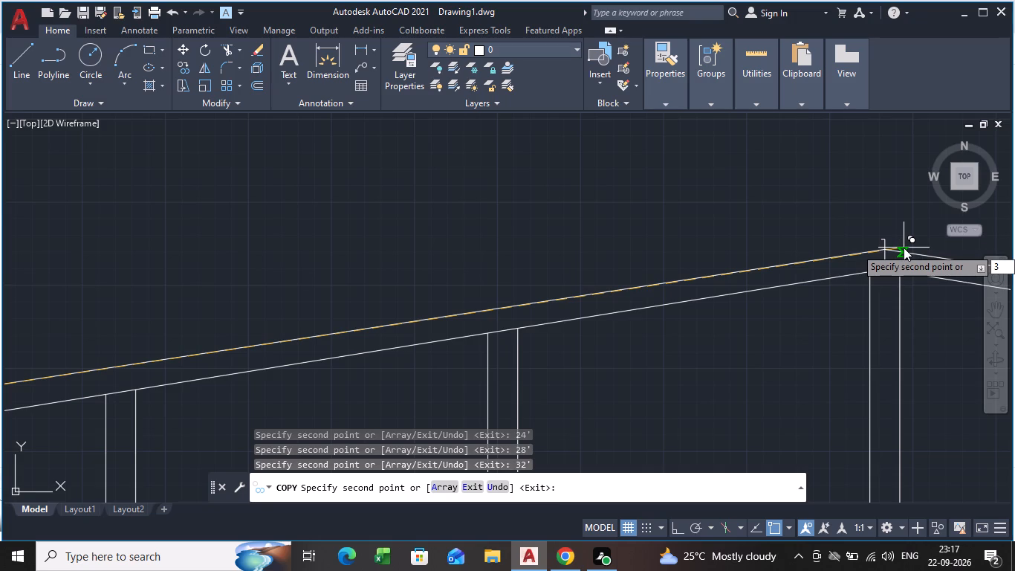
{"action": "type", "text": "6'"}
{"action": "key", "text": "Return"}
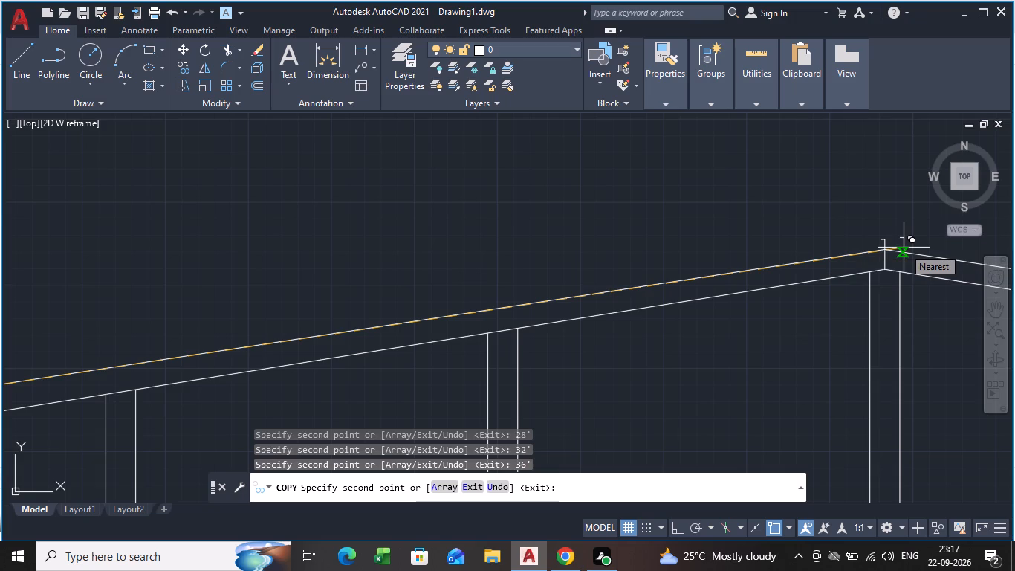
Add Z profile copies up the left slope at 40', 44', 48' and 52' from the eave.
{"action": "type", "text": "40"}
{"action": "key", "text": "apostrophe"}
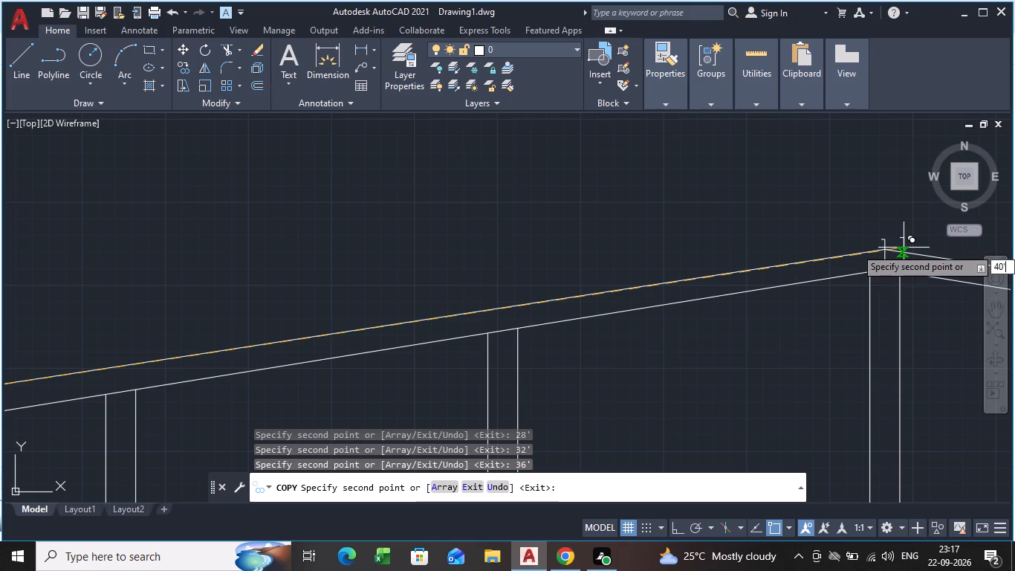
{"action": "key", "text": "Return"}
{"action": "type", "text": "44'"}
{"action": "key", "text": "Return"}
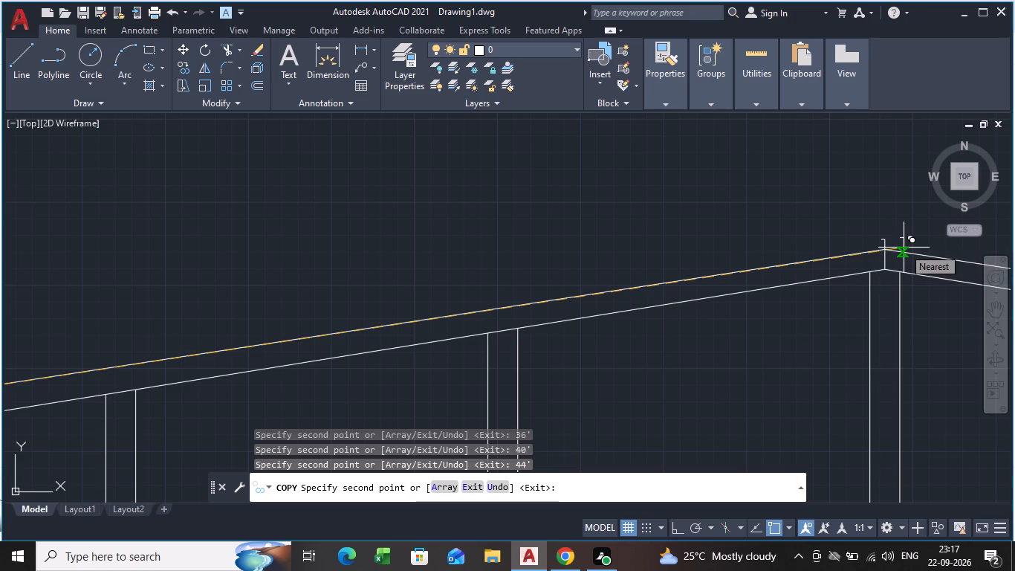
{"action": "type", "text": "48'"}
{"action": "key", "text": "Return"}
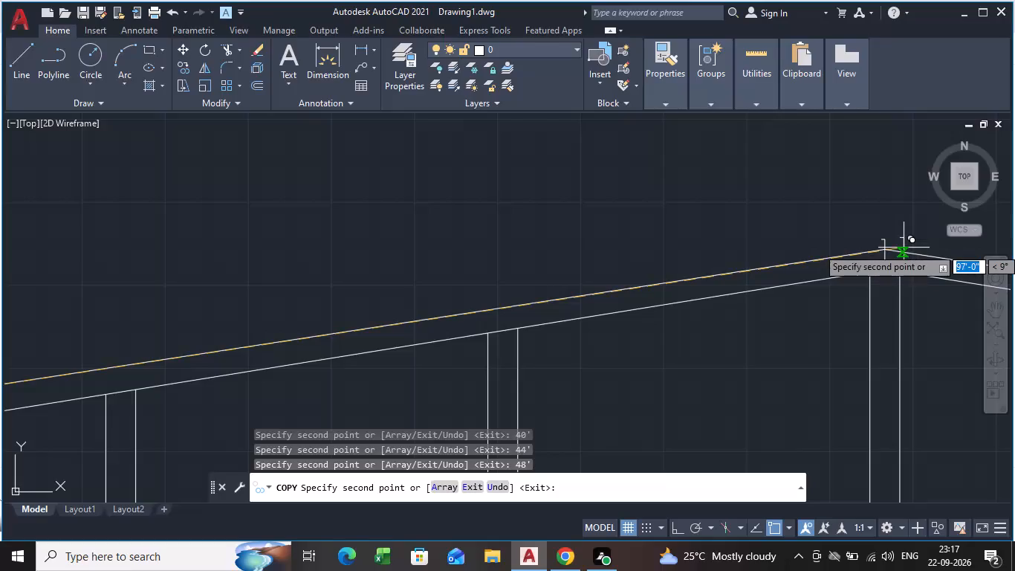
{"action": "type", "text": "52'"}
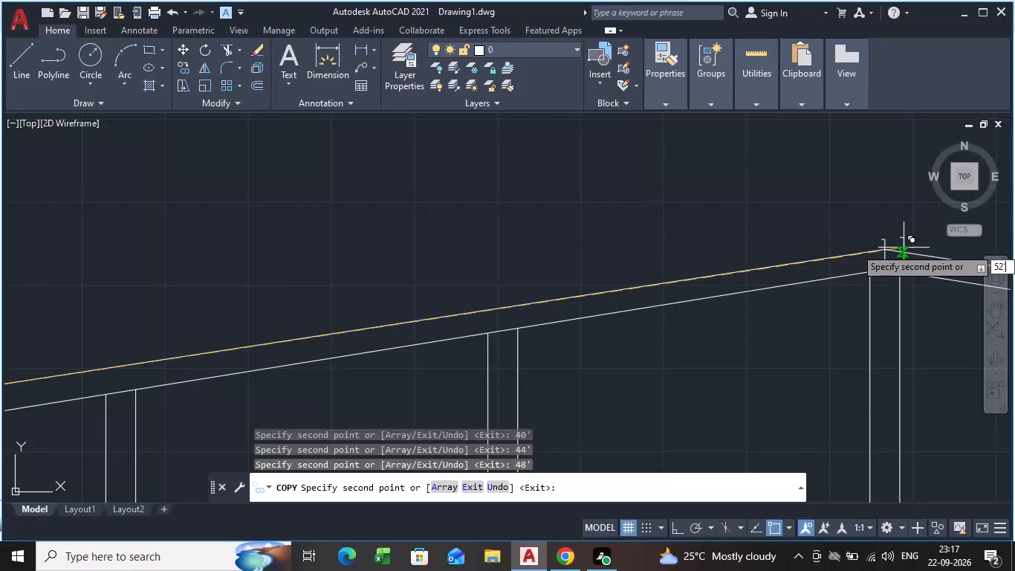
{"action": "key", "text": "Return"}
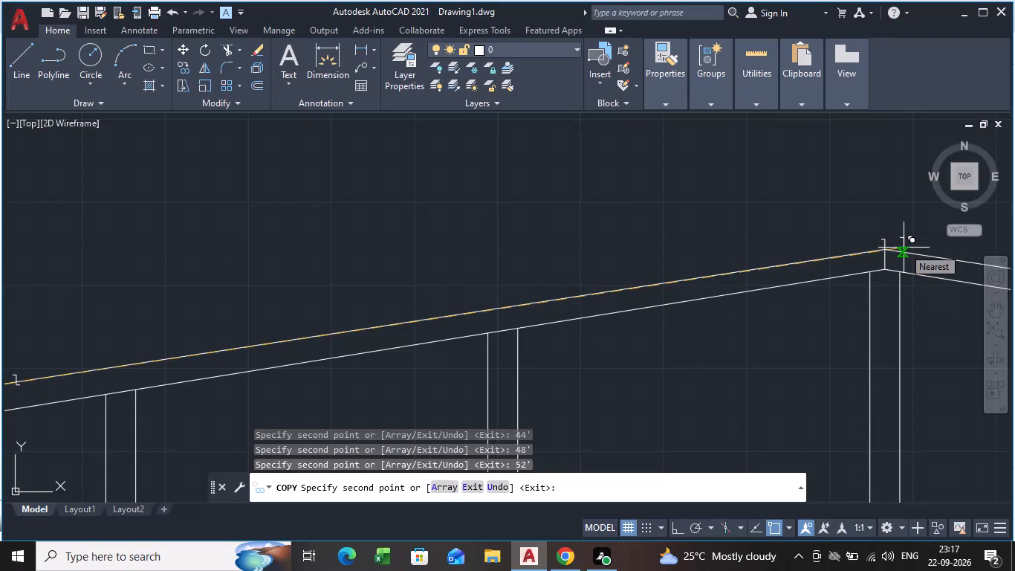
Add Z profile copies up the left slope at 56', 60', 64' and 68' from the eave.
{"action": "type", "text": "56"}
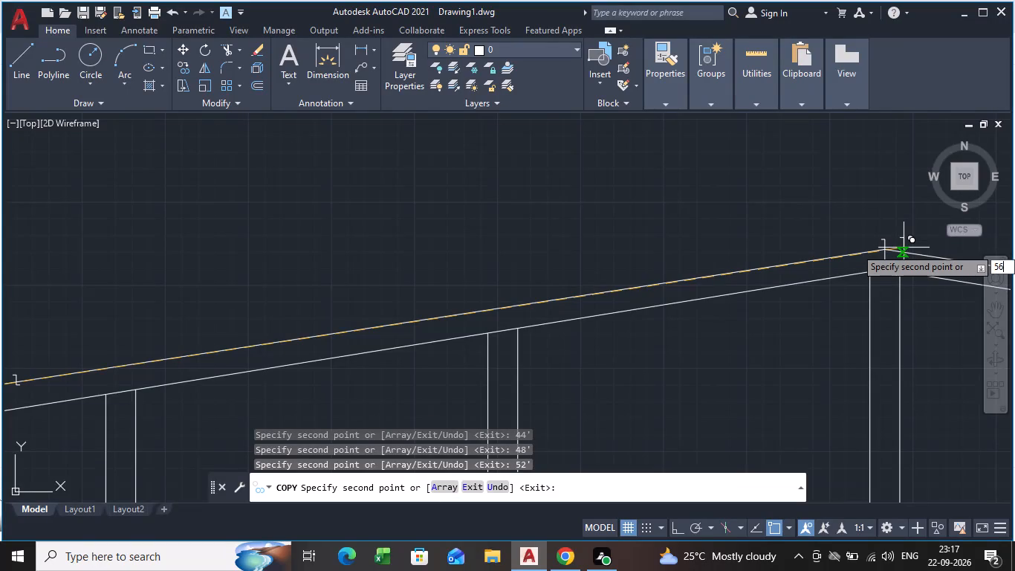
{"action": "key", "text": "apostrophe"}
{"action": "key", "text": "Return"}
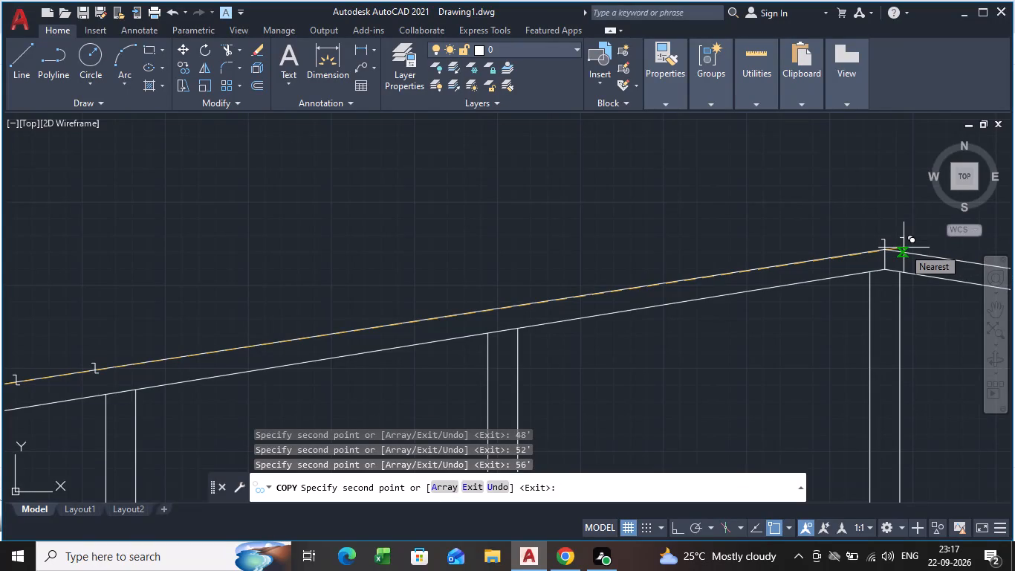
{"action": "type", "text": "60'"}
{"action": "key", "text": "Return"}
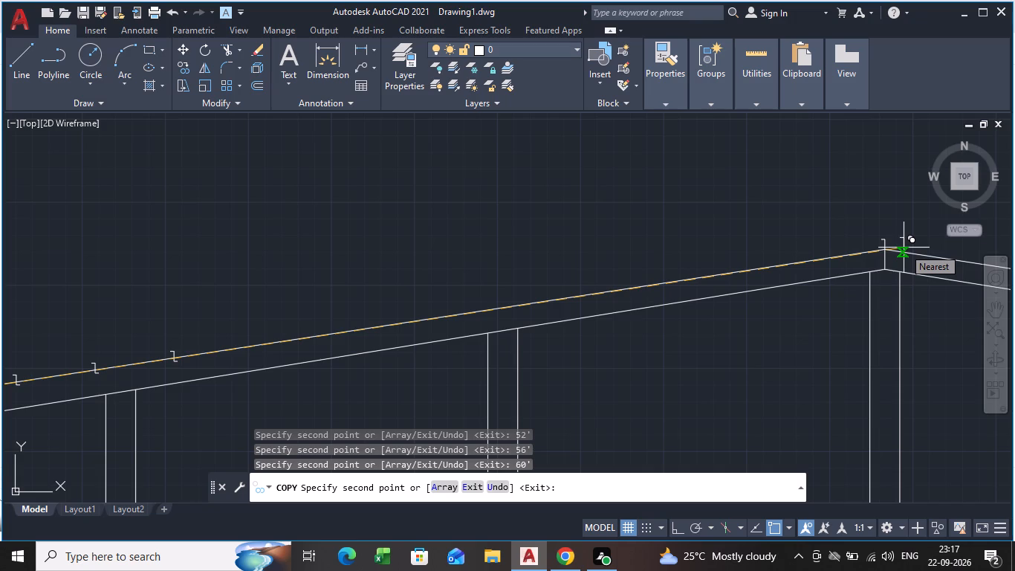
{"action": "type", "text": "64'"}
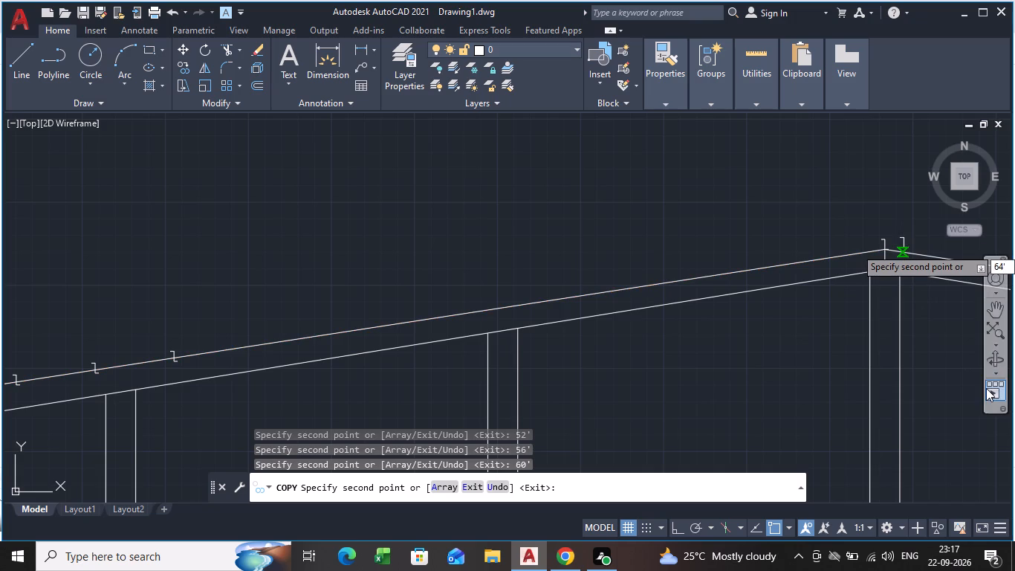
{"action": "key", "text": "Return"}
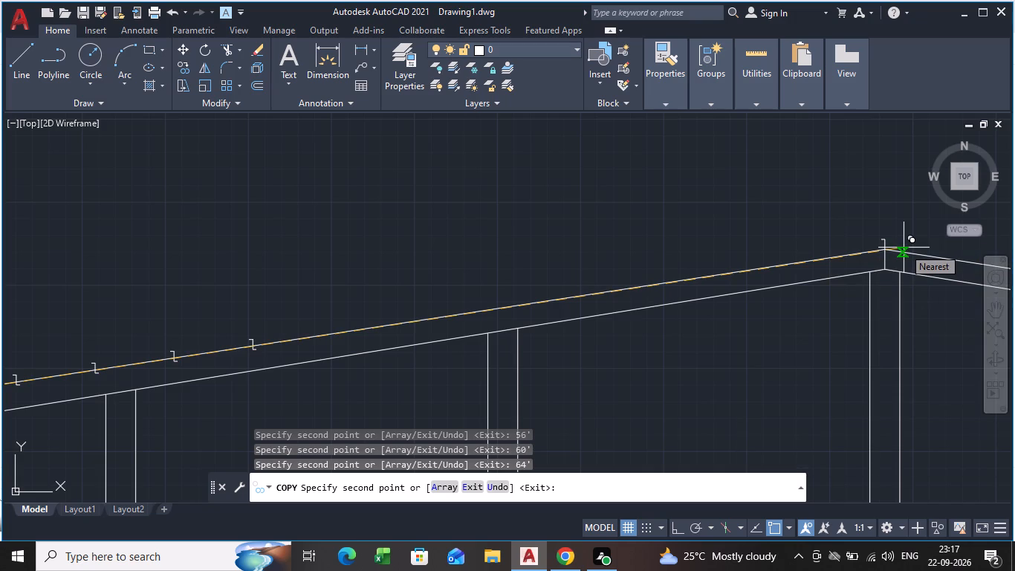
{"action": "type", "text": "68"}
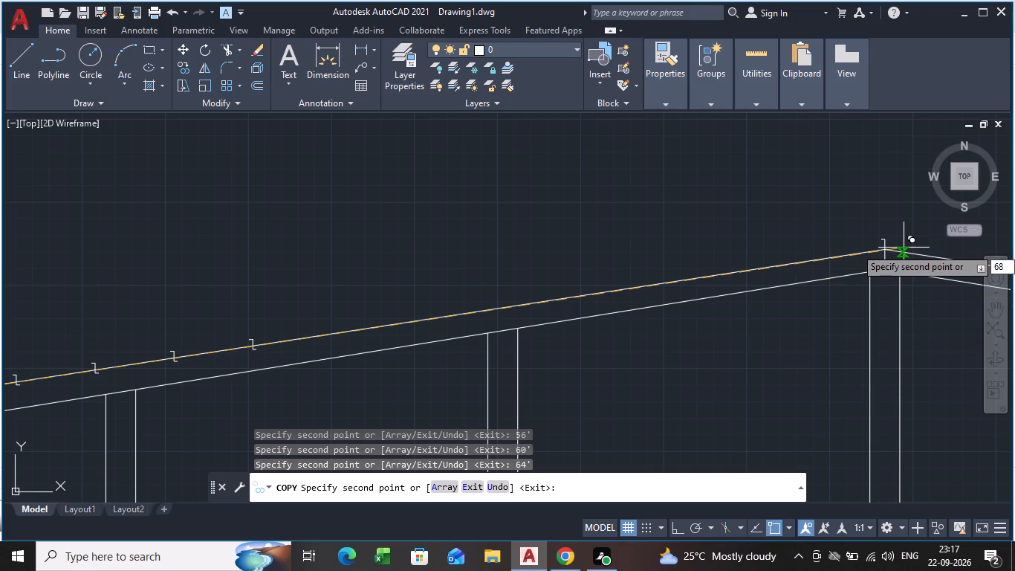
{"action": "key", "text": "apostrophe"}
{"action": "key", "text": "Return"}
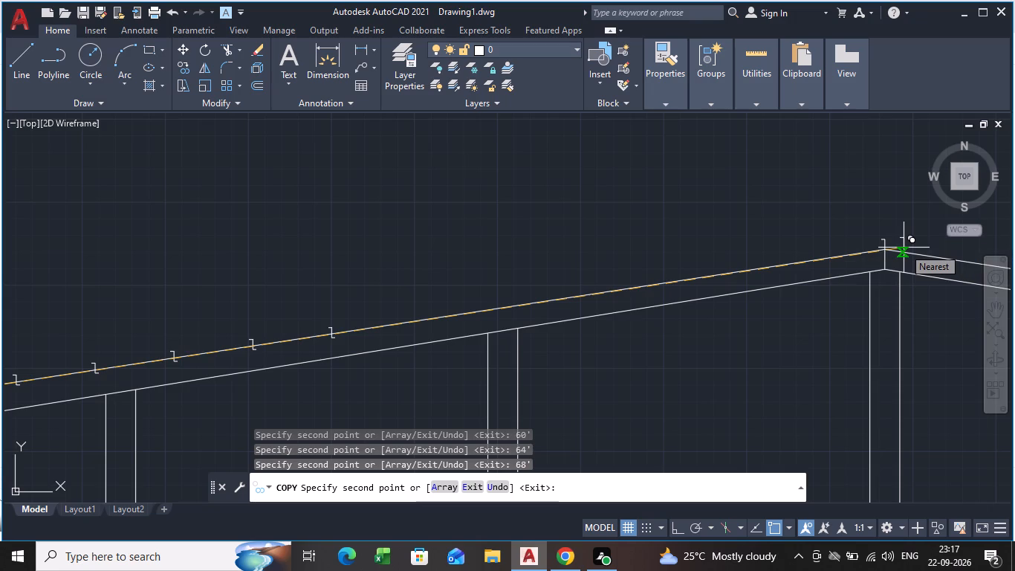
Add Z profile copies up the left slope at 72', 76' and 80' from the eave.
{"action": "type", "text": "72'"}
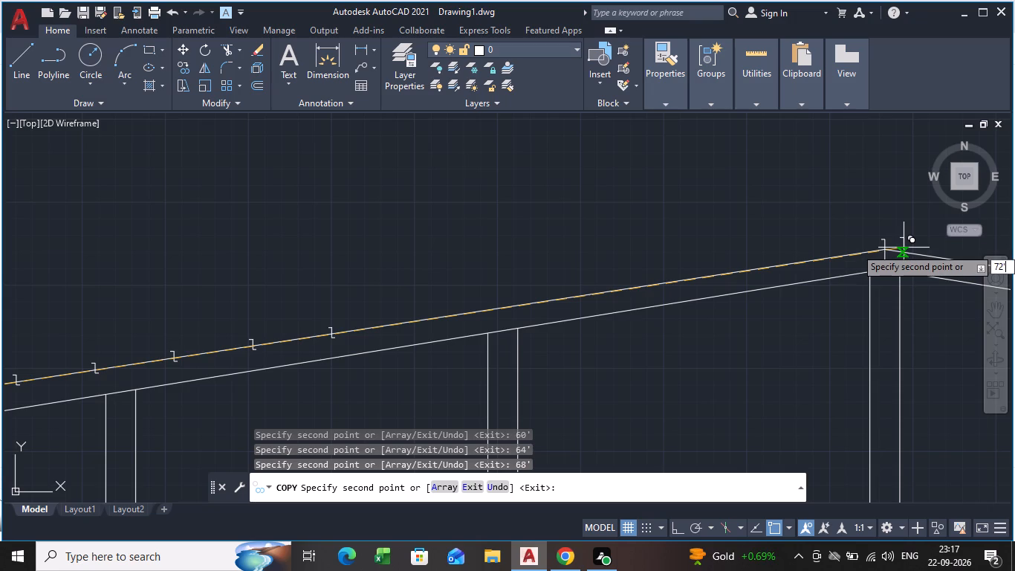
{"action": "key", "text": "Return"}
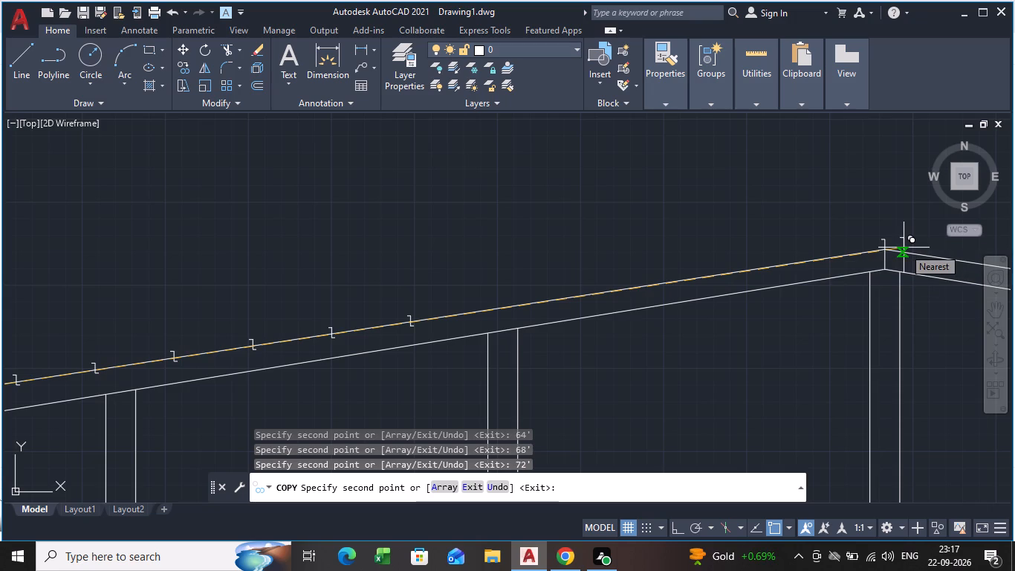
{"action": "type", "text": "76'"}
{"action": "key", "text": "Return"}
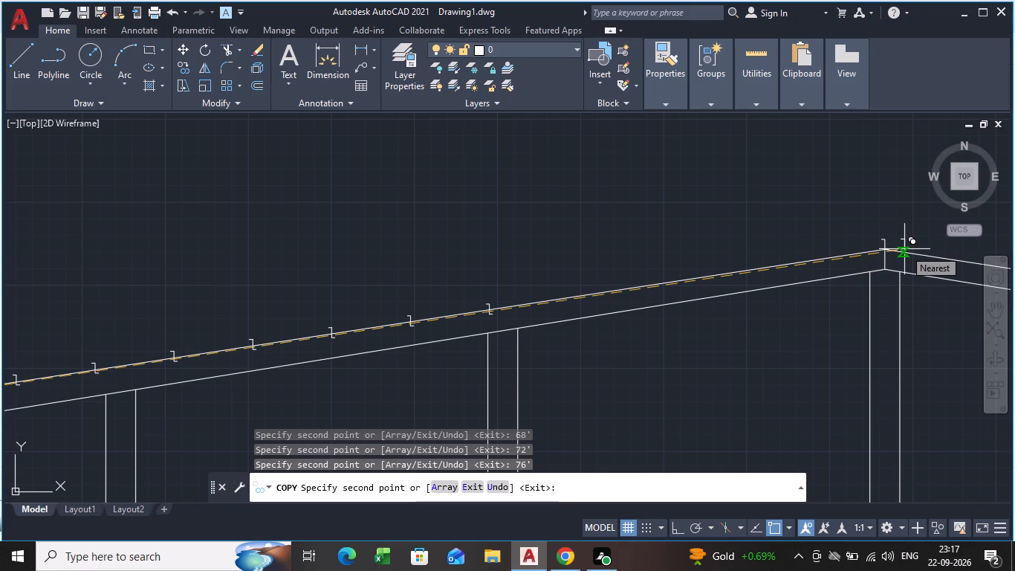
{"action": "key", "text": "8"}
{"action": "type", "text": "0'"}
{"action": "key", "text": "Return"}
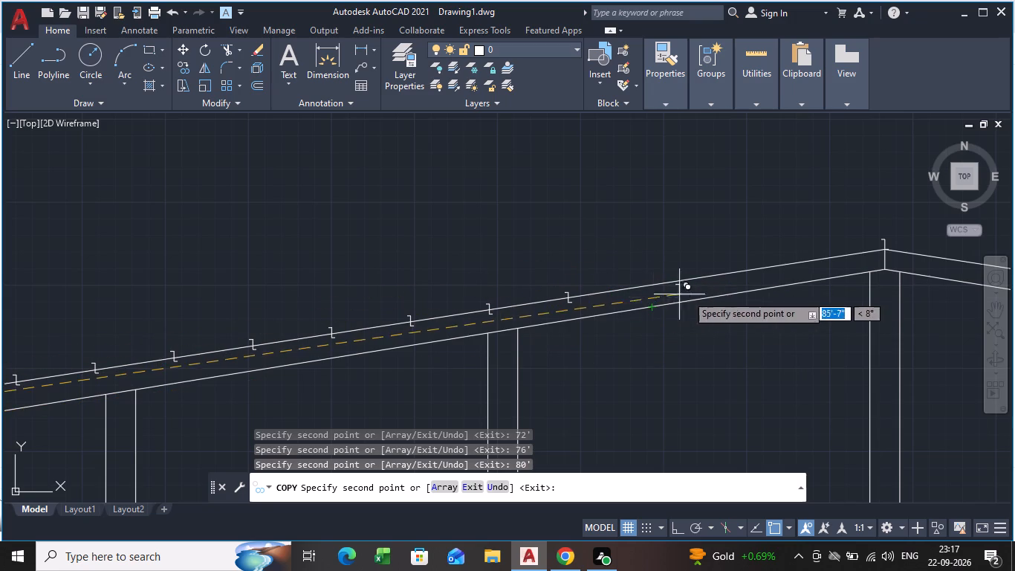
Add Z profile copies up the left slope at 84', 88' and 92' from the eave.
{"action": "scroll", "coordinate": [892, 257], "scroll_direction": "up", "scroll_amount": 3}
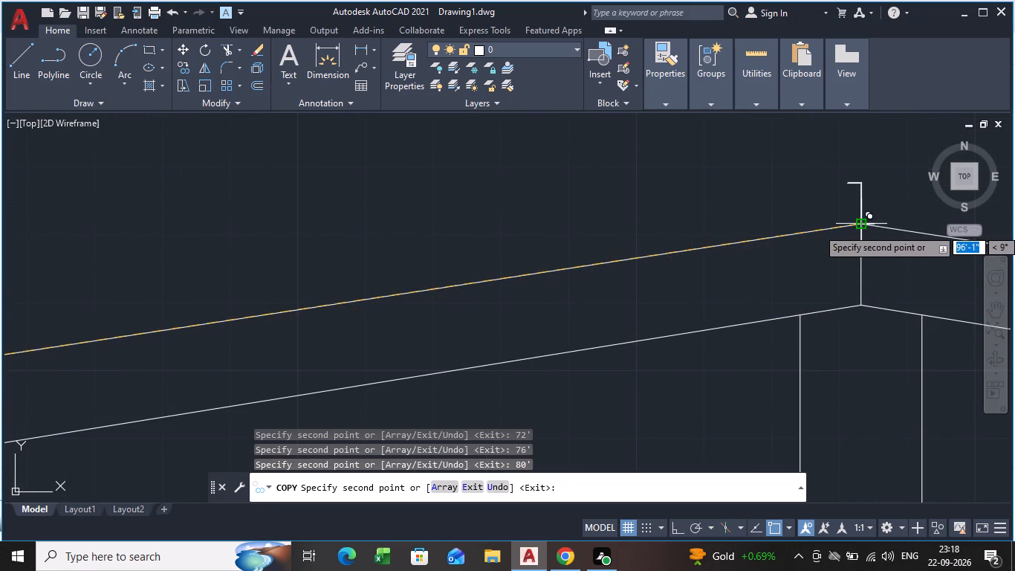
{"action": "scroll", "coordinate": [858, 228], "scroll_direction": "down", "scroll_amount": 2}
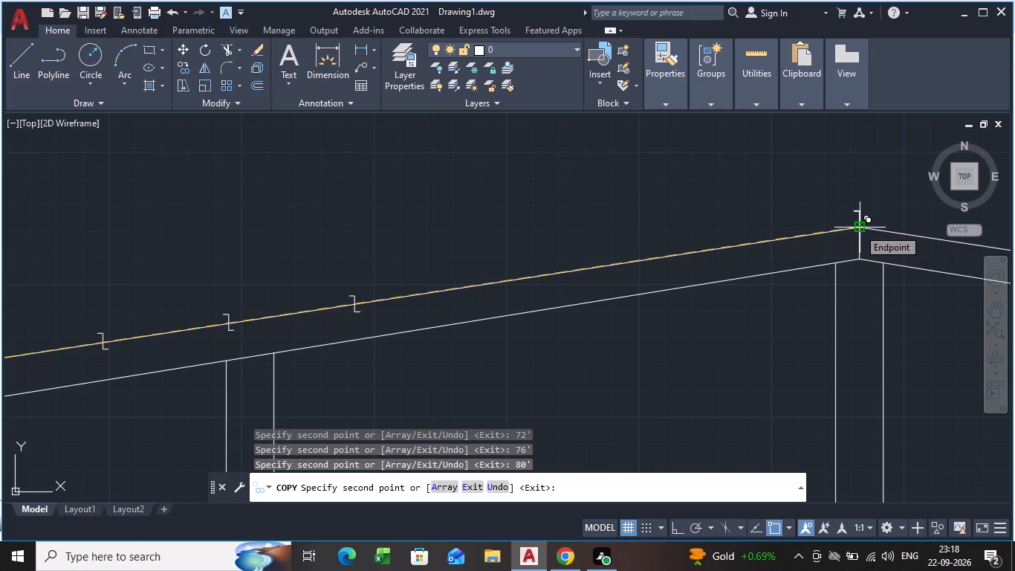
{"action": "type", "text": "84"}
{"action": "key", "text": "apostrophe"}
{"action": "key", "text": "Return"}
{"action": "type", "text": "88"}
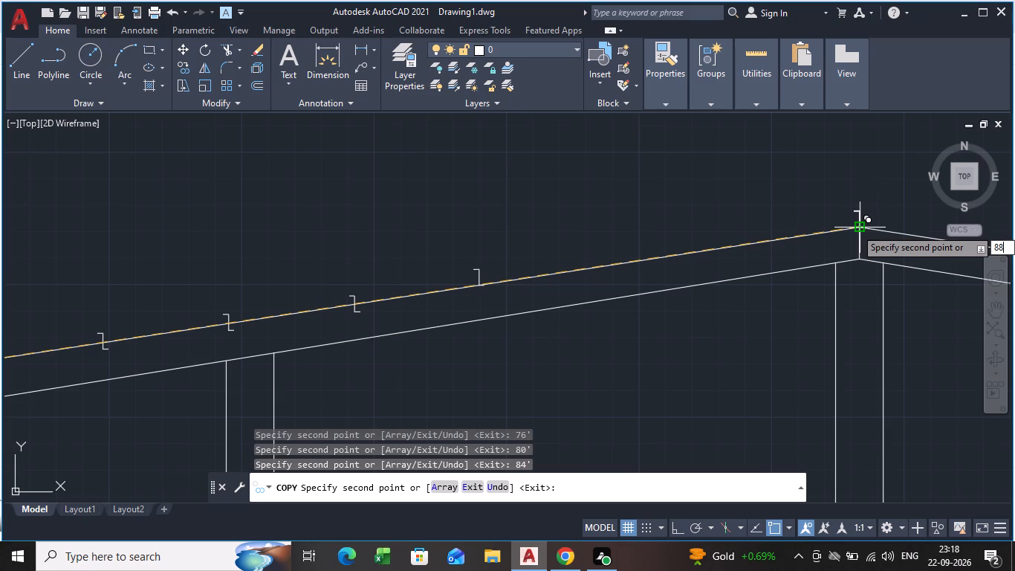
{"action": "key", "text": "apostrophe"}
{"action": "key", "text": "Return"}
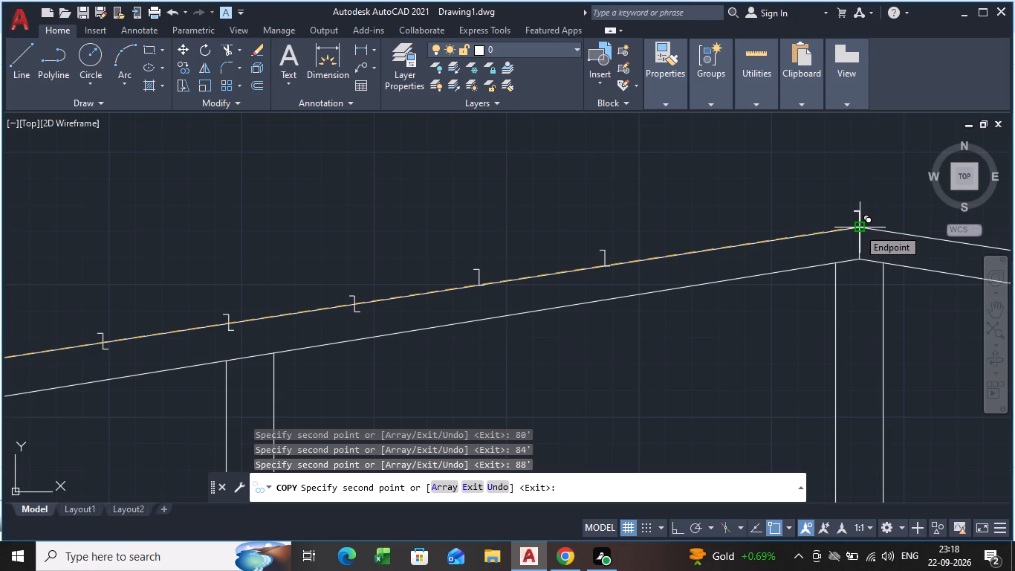
{"action": "type", "text": "92"}
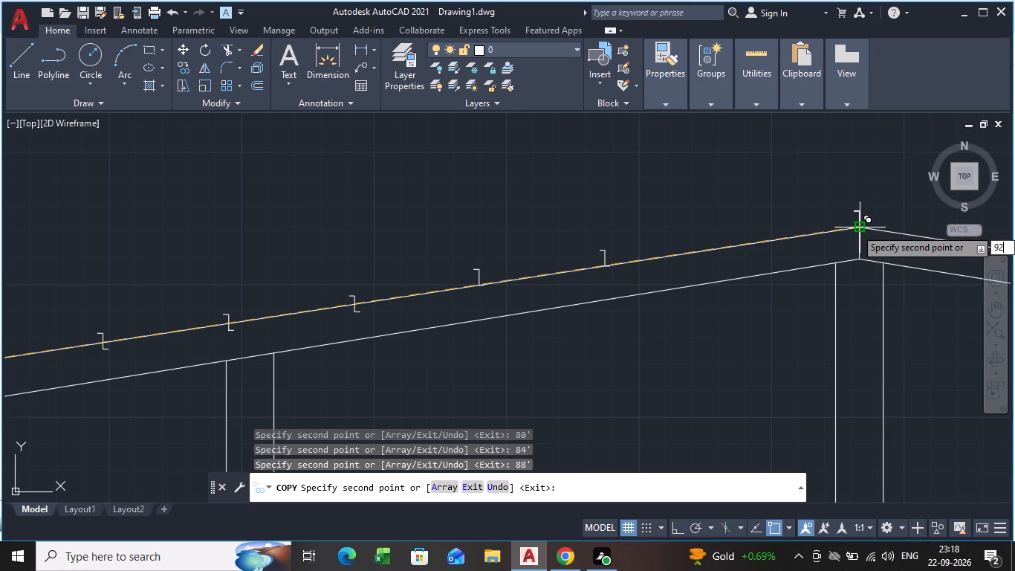
{"action": "key", "text": "apostrophe"}
{"action": "key", "text": "Return"}
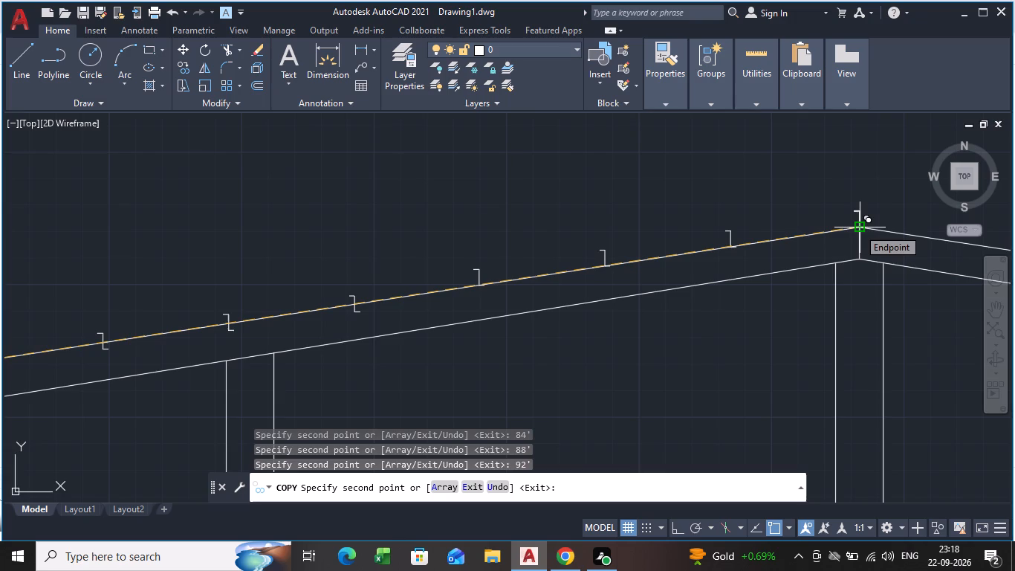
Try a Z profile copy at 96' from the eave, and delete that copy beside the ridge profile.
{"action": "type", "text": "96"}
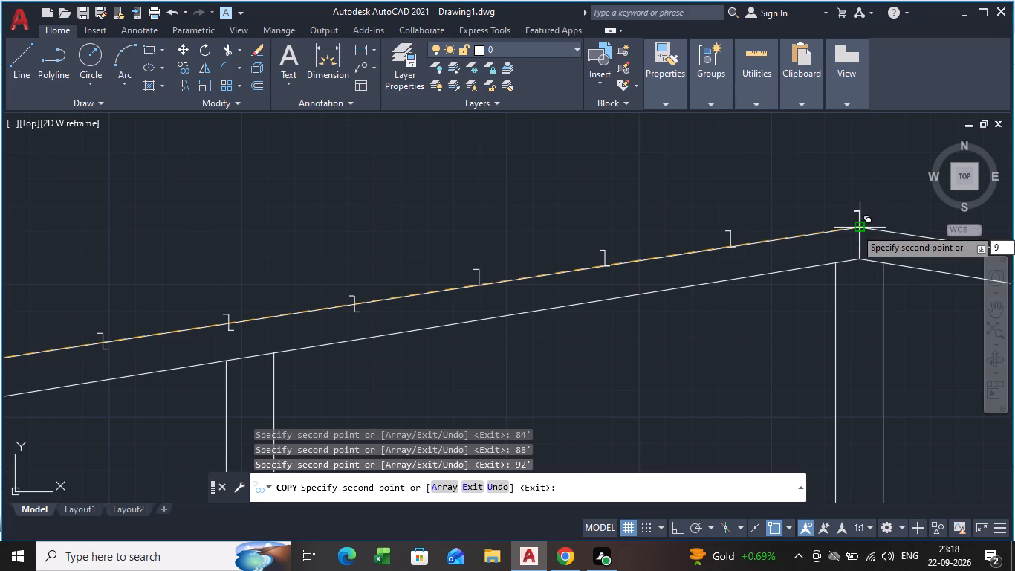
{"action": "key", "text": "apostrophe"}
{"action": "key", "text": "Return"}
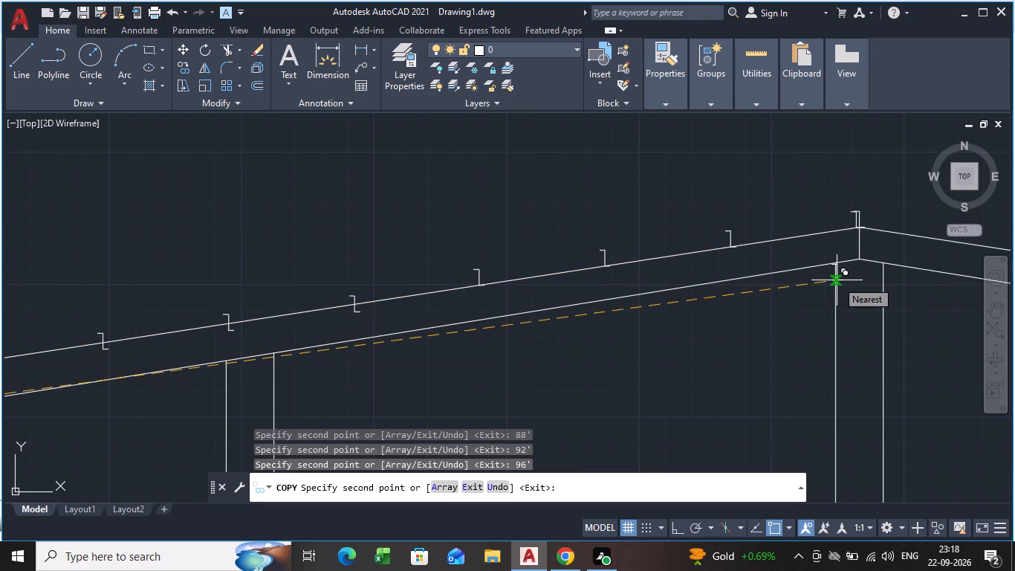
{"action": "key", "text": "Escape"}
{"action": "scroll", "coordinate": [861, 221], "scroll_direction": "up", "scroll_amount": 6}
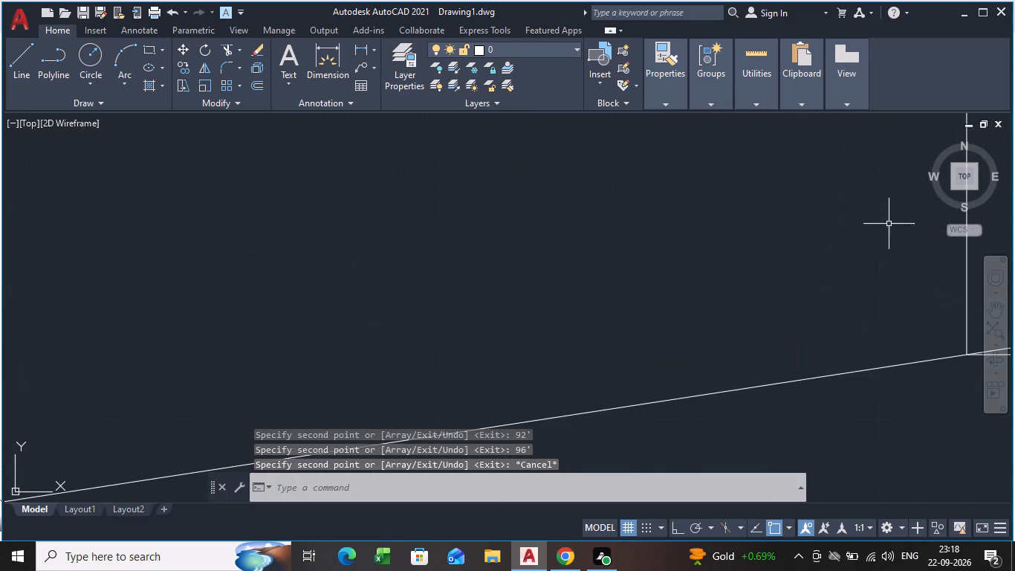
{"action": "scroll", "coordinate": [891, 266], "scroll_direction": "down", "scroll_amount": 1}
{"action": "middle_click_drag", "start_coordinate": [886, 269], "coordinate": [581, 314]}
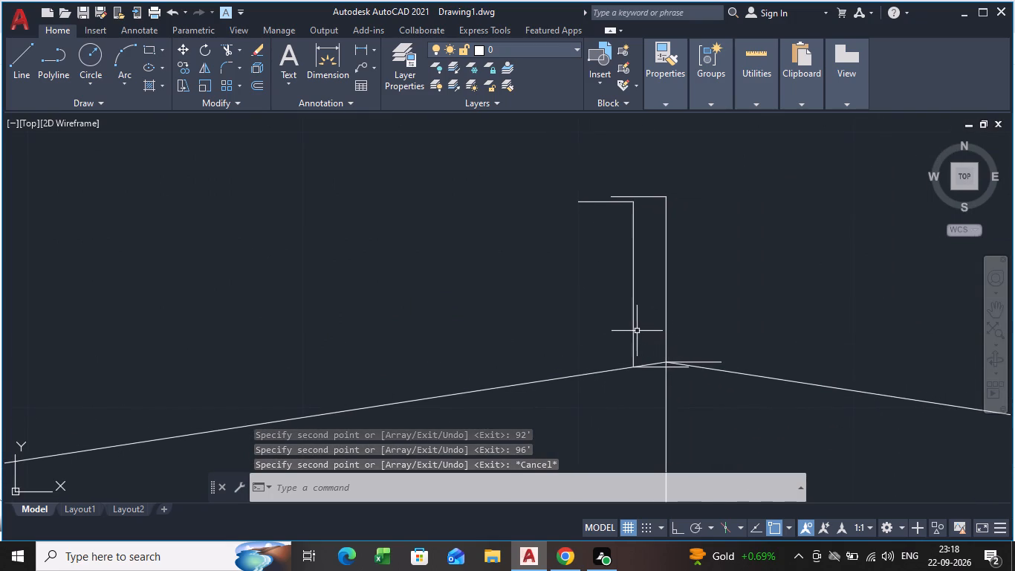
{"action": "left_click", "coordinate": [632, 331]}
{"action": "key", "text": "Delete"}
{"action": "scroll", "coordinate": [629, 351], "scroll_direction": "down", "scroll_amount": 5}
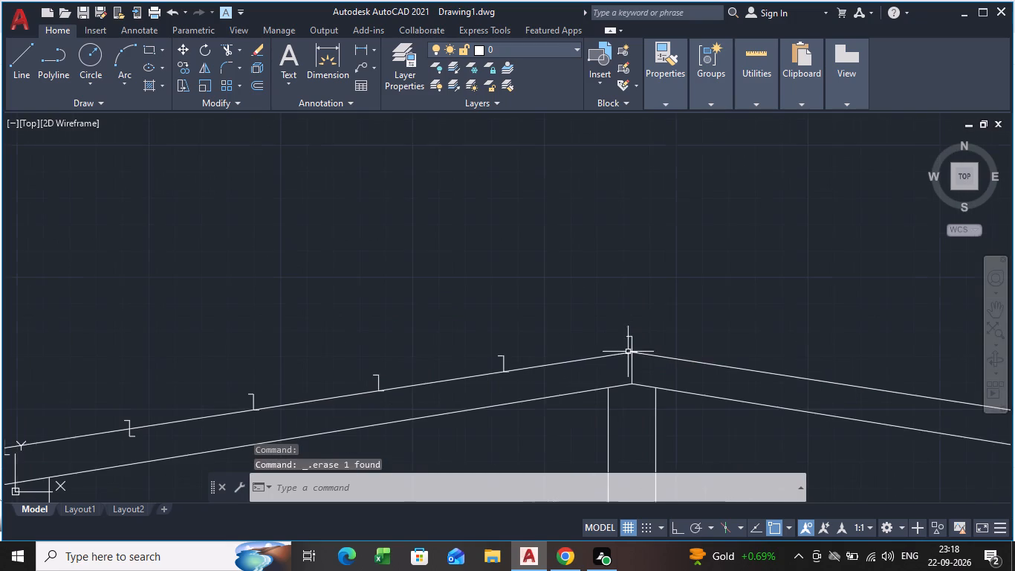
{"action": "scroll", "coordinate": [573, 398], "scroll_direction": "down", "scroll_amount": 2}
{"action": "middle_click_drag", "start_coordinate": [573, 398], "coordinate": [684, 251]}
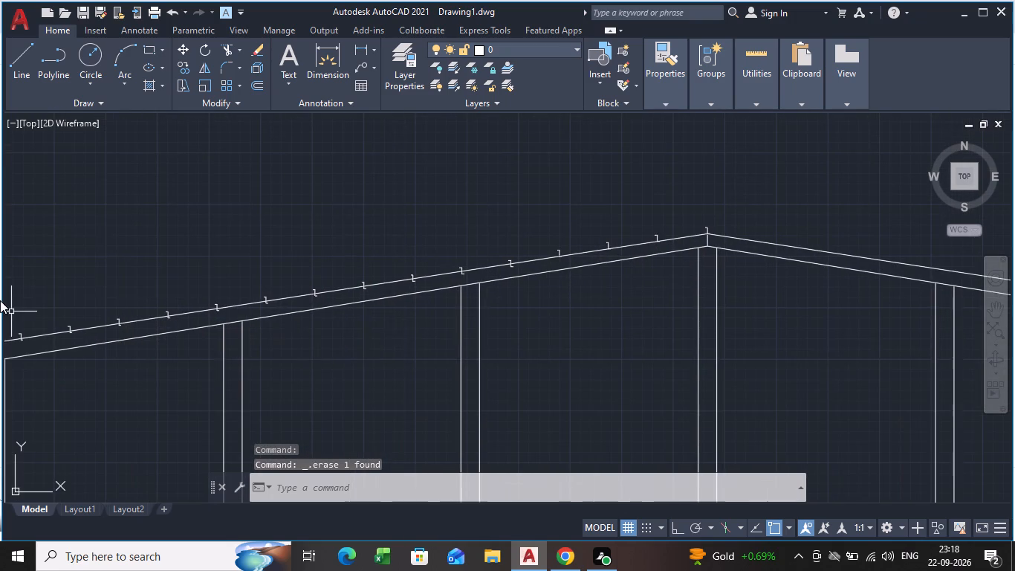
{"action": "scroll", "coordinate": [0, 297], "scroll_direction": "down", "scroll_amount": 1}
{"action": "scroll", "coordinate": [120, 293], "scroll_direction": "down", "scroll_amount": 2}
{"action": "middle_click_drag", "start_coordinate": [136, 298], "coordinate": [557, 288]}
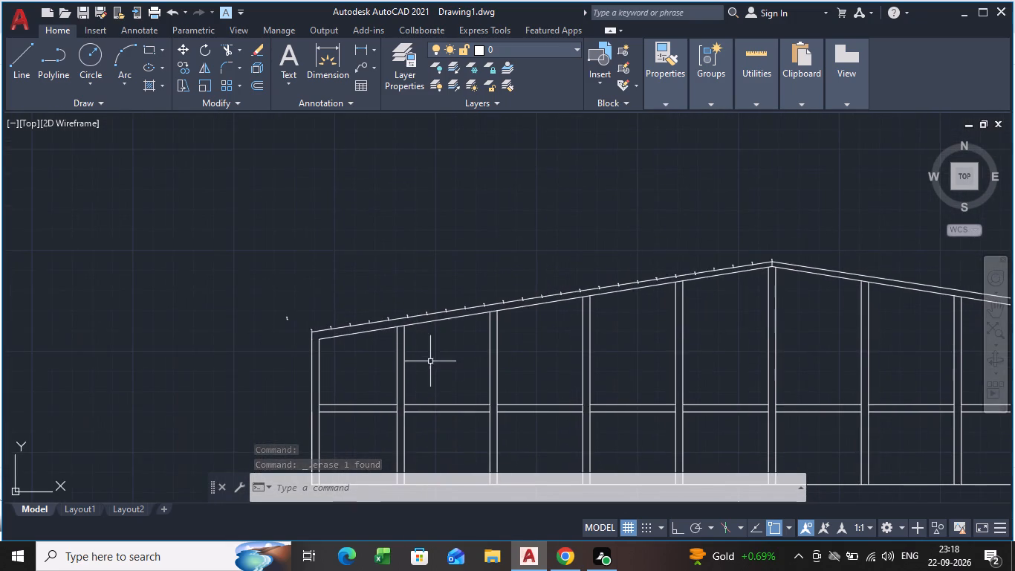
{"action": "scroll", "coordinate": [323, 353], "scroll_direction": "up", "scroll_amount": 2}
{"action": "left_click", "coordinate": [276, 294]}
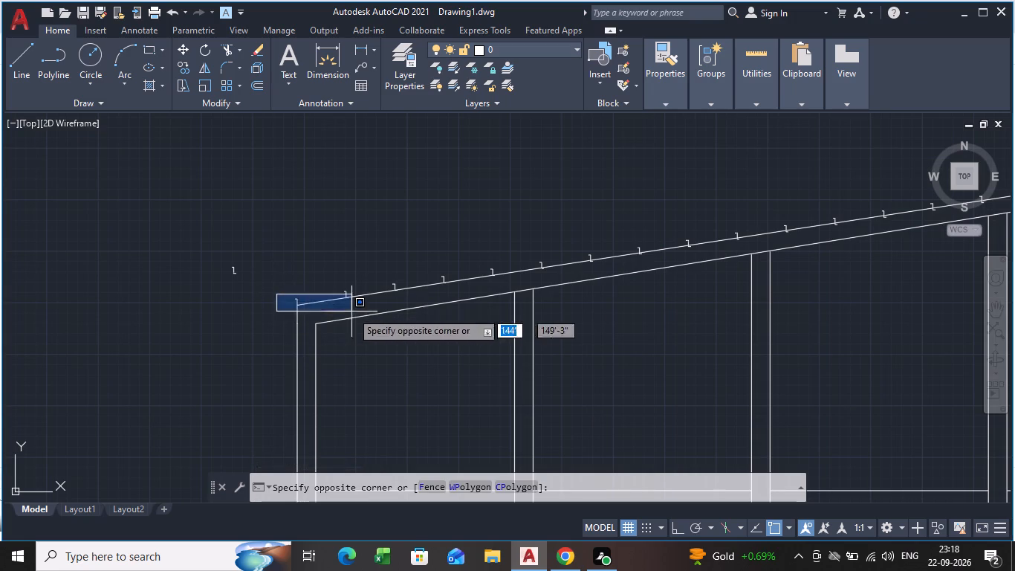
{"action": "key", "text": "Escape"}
Mirror all Z profiles from the left eave to the ridge about the vertical centreline through the ridge, keeping the source objects.
{"action": "scroll", "coordinate": [579, 274], "scroll_direction": "down", "scroll_amount": 1}
{"action": "middle_click_drag", "start_coordinate": [579, 274], "coordinate": [557, 279]}
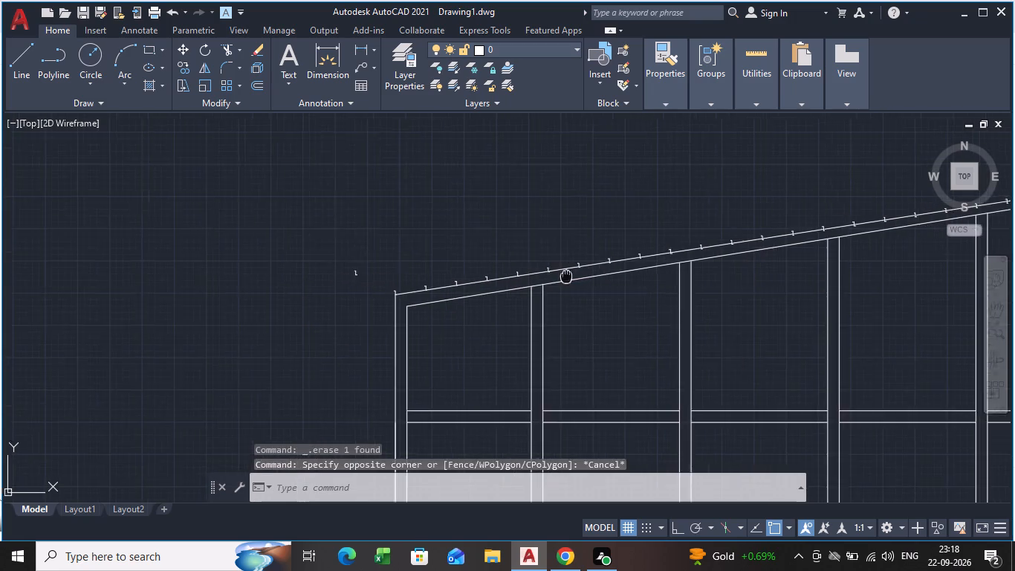
{"action": "middle_click_drag", "start_coordinate": [557, 279], "coordinate": [403, 294]}
{"action": "left_click_drag", "start_coordinate": [205, 286], "coordinate": [210, 297]}
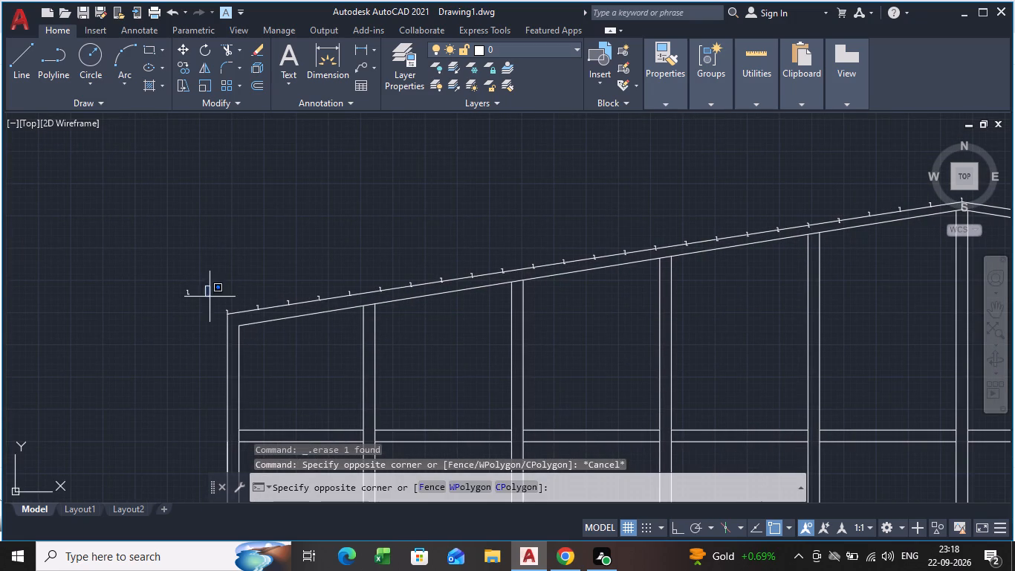
{"action": "scroll", "coordinate": [908, 212], "scroll_direction": "down", "scroll_amount": 1}
{"action": "middle_click_drag", "start_coordinate": [862, 207], "coordinate": [624, 239]}
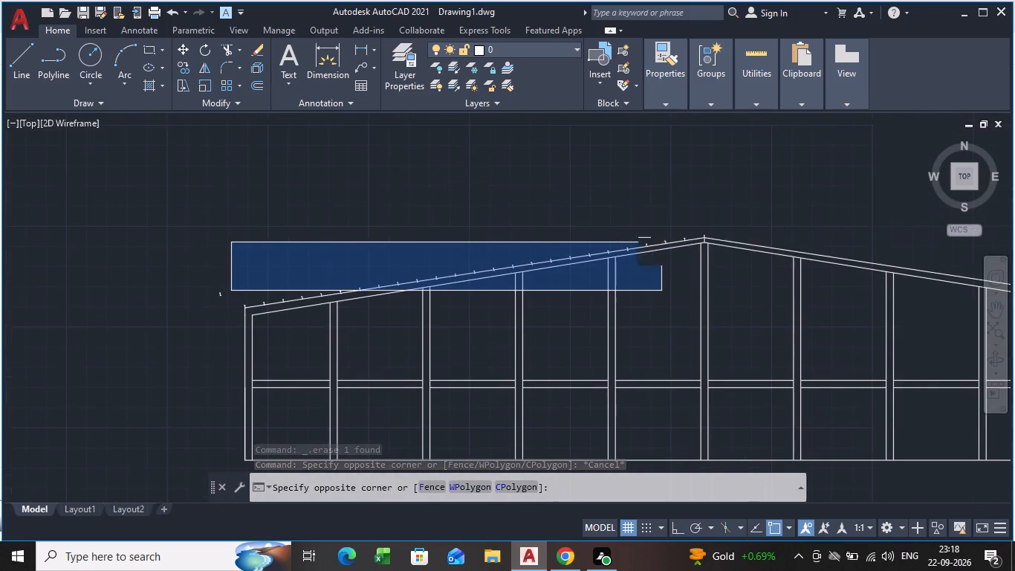
{"action": "left_click", "coordinate": [711, 206]}
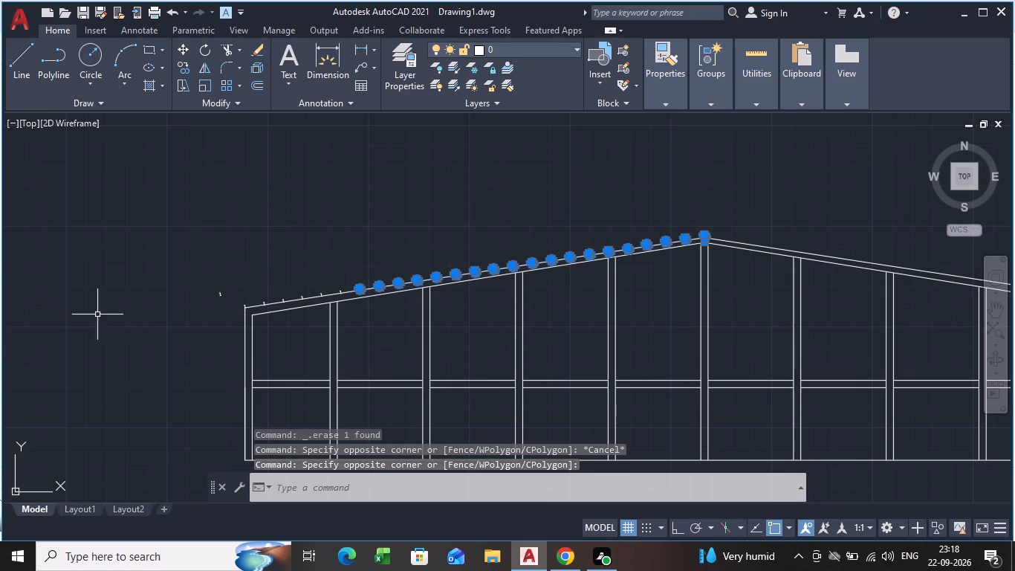
{"action": "scroll", "coordinate": [125, 315], "scroll_direction": "up", "scroll_amount": 3}
{"action": "middle_click_drag", "start_coordinate": [722, 381], "coordinate": [492, 399]}
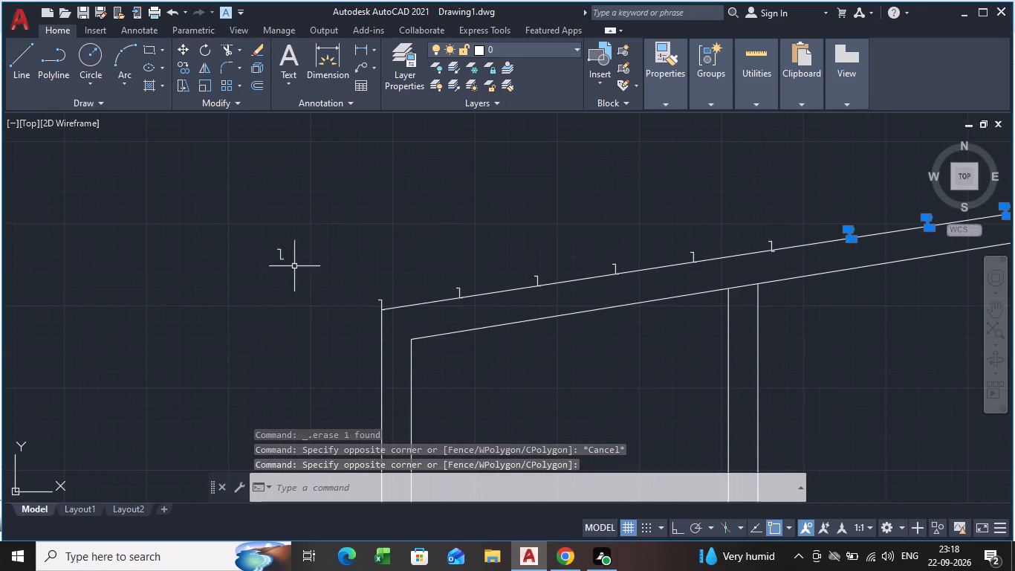
{"action": "left_click_drag", "start_coordinate": [323, 260], "coordinate": [791, 190], "text": "shift"}
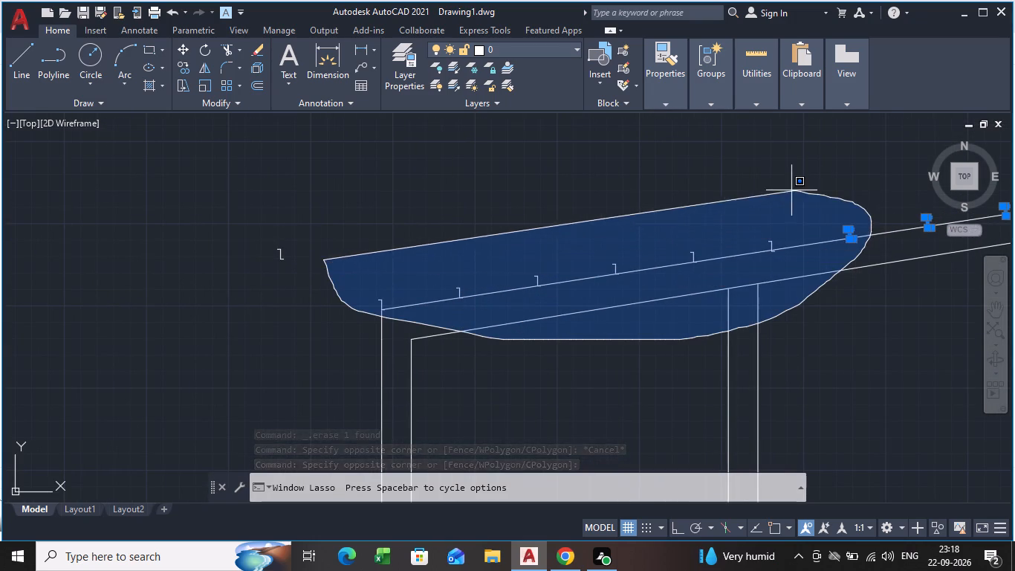
{"action": "left_click_drag", "start_coordinate": [791, 190], "coordinate": [787, 190], "text": "shift"}
{"action": "scroll", "coordinate": [742, 349], "scroll_direction": "down", "scroll_amount": 4}
{"action": "middle_click_drag", "start_coordinate": [725, 372], "coordinate": [435, 326]}
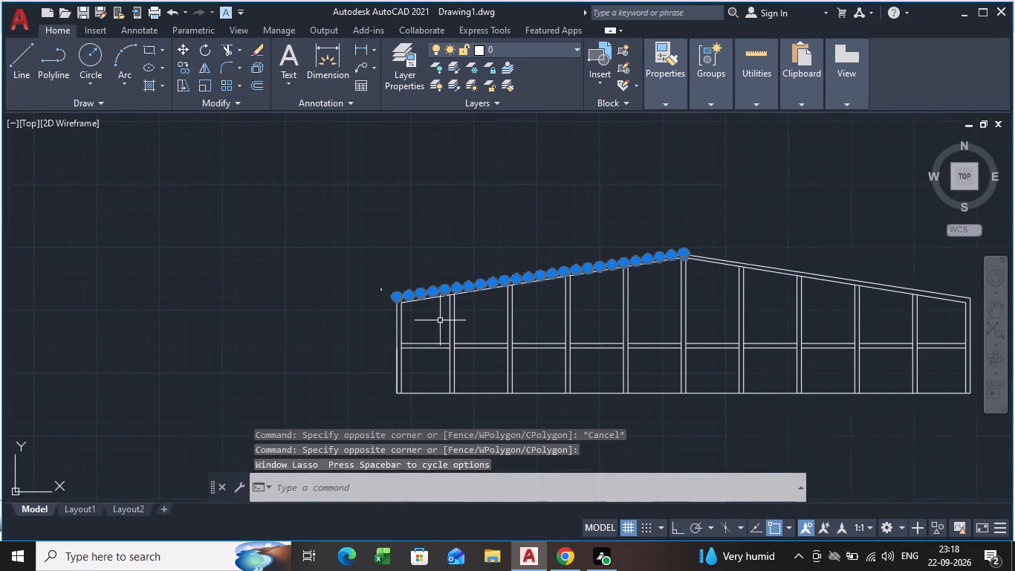
{"action": "scroll", "coordinate": [754, 273], "scroll_direction": "up", "scroll_amount": 3}
{"action": "scroll", "coordinate": [441, 209], "scroll_direction": "up", "scroll_amount": 2}
{"action": "middle_click_drag", "start_coordinate": [484, 277], "coordinate": [479, 264]}
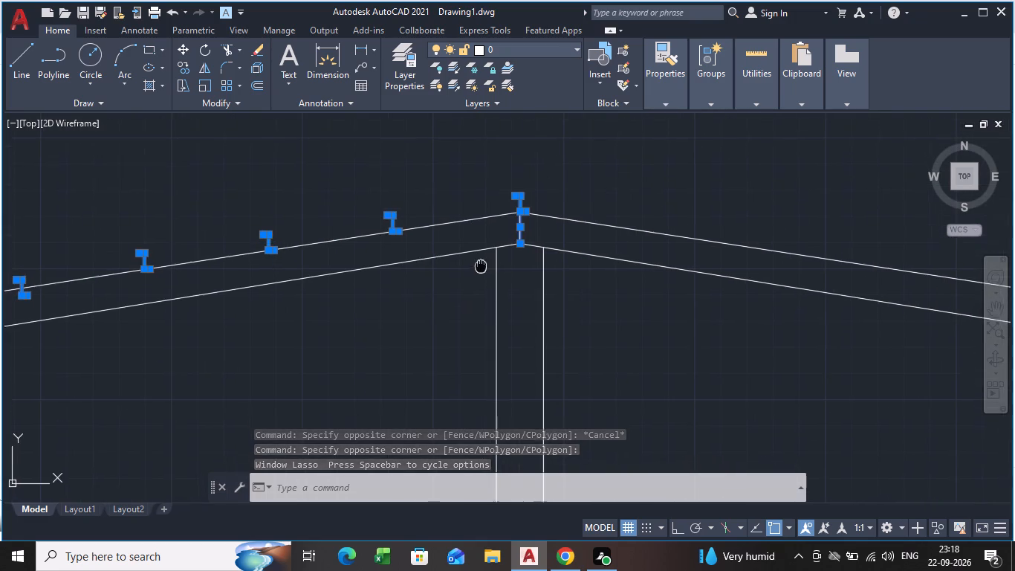
{"action": "middle_click_drag", "start_coordinate": [479, 264], "coordinate": [444, 192]}
{"action": "type", "text": "mi"}
{"action": "key", "text": "Return"}
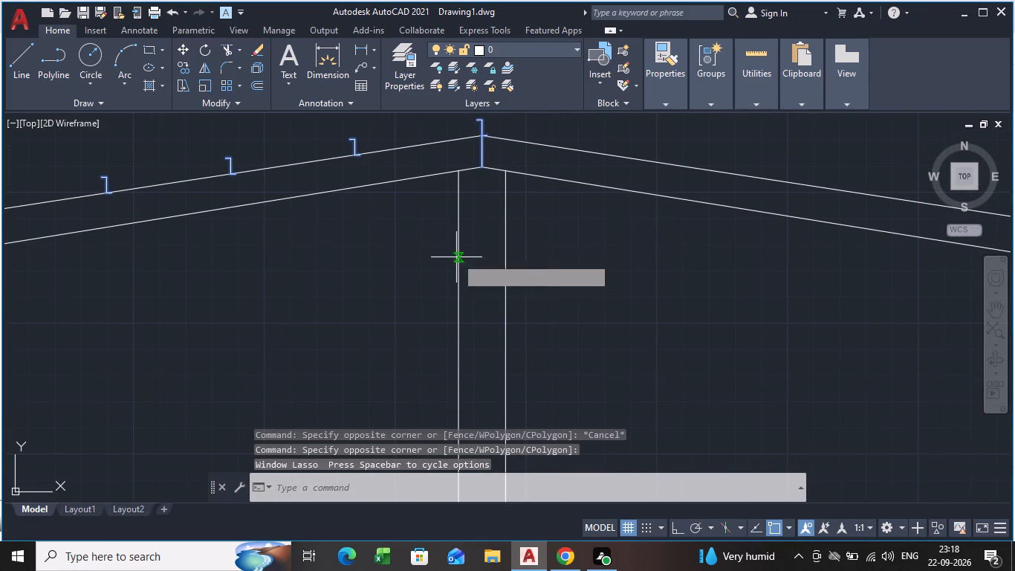
{"action": "left_click", "coordinate": [479, 132]}
{"action": "scroll", "coordinate": [476, 355], "scroll_direction": "down", "scroll_amount": 2}
{"action": "middle_click_drag", "start_coordinate": [473, 358], "coordinate": [470, 43]}
{"action": "scroll", "coordinate": [495, 370], "scroll_direction": "down", "scroll_amount": 2}
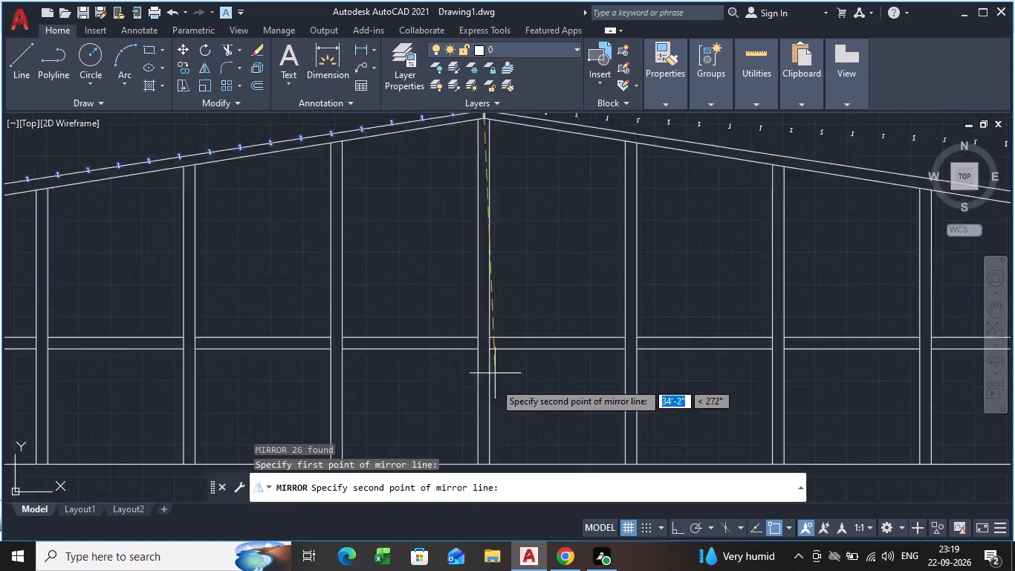
{"action": "scroll", "coordinate": [493, 388], "scroll_direction": "down", "scroll_amount": 1}
{"action": "middle_click_drag", "start_coordinate": [487, 373], "coordinate": [477, 259]}
{"action": "scroll", "coordinate": [477, 323], "scroll_direction": "down", "scroll_amount": 1}
{"action": "scroll", "coordinate": [479, 301], "scroll_direction": "up", "scroll_amount": 3}
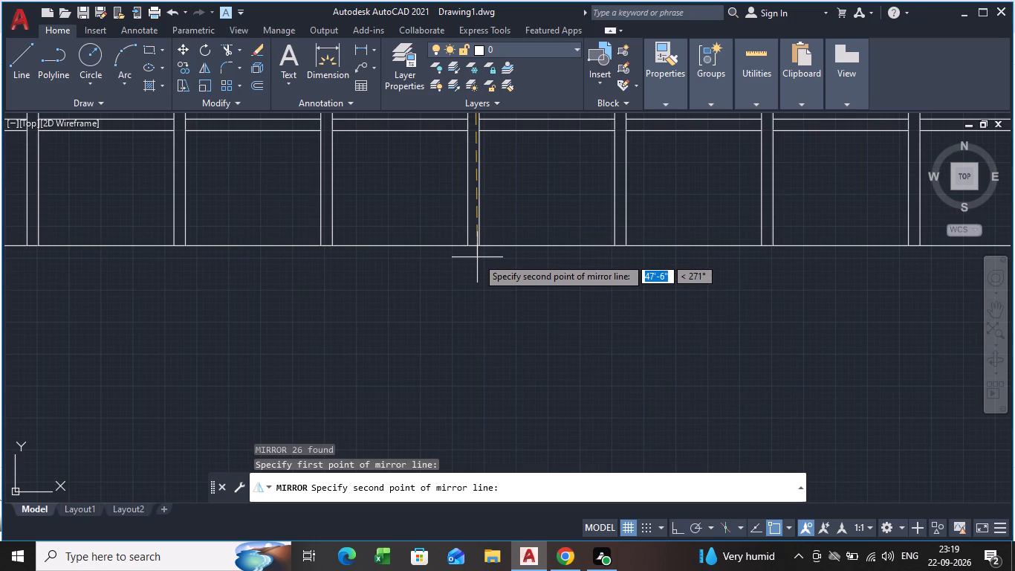
{"action": "key", "text": "ctrl+F8"}
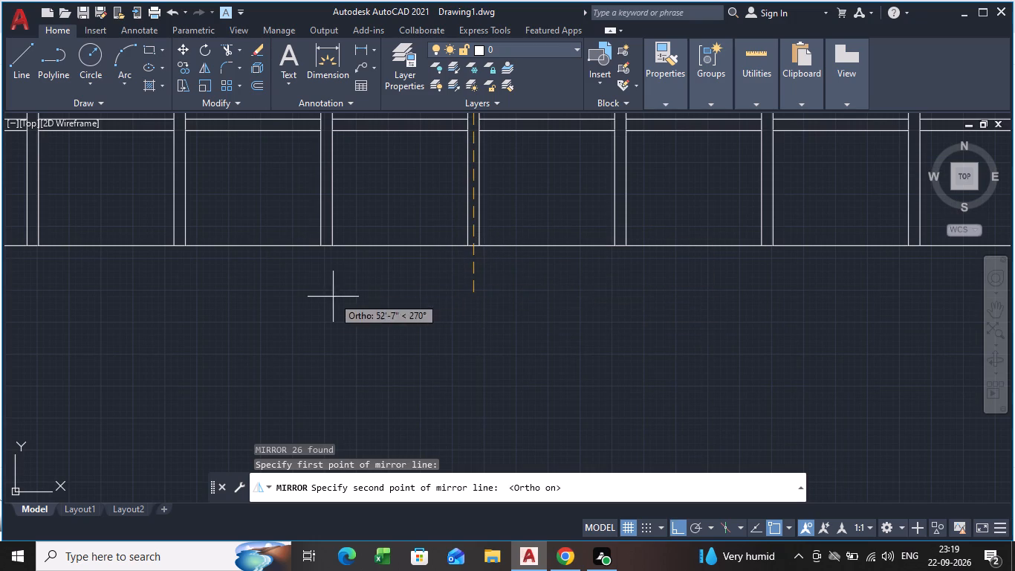
{"action": "scroll", "coordinate": [488, 242], "scroll_direction": "up", "scroll_amount": 3}
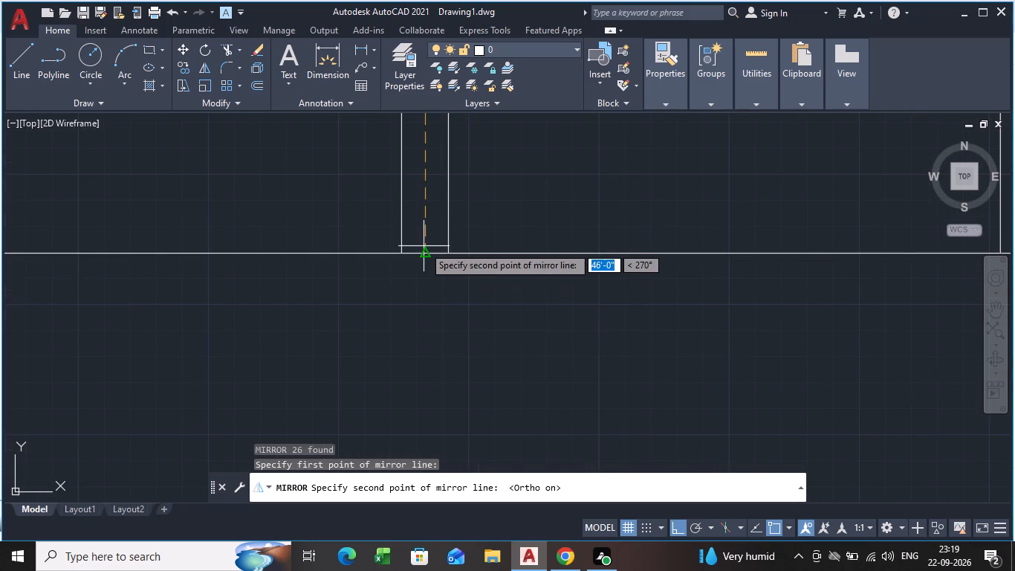
{"action": "left_click", "coordinate": [426, 255]}
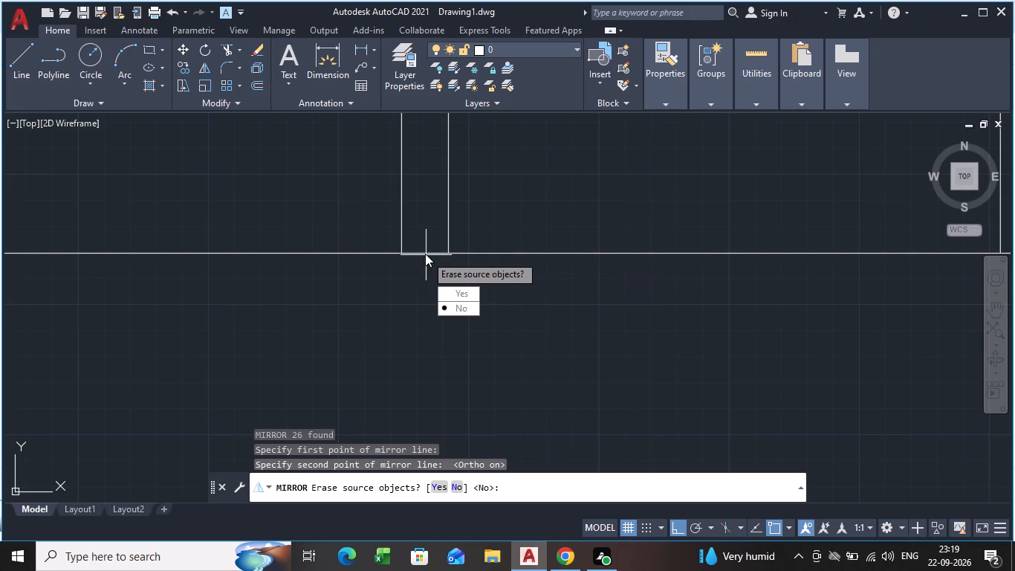
{"action": "left_click_drag", "start_coordinate": [455, 308], "coordinate": [426, 254]}
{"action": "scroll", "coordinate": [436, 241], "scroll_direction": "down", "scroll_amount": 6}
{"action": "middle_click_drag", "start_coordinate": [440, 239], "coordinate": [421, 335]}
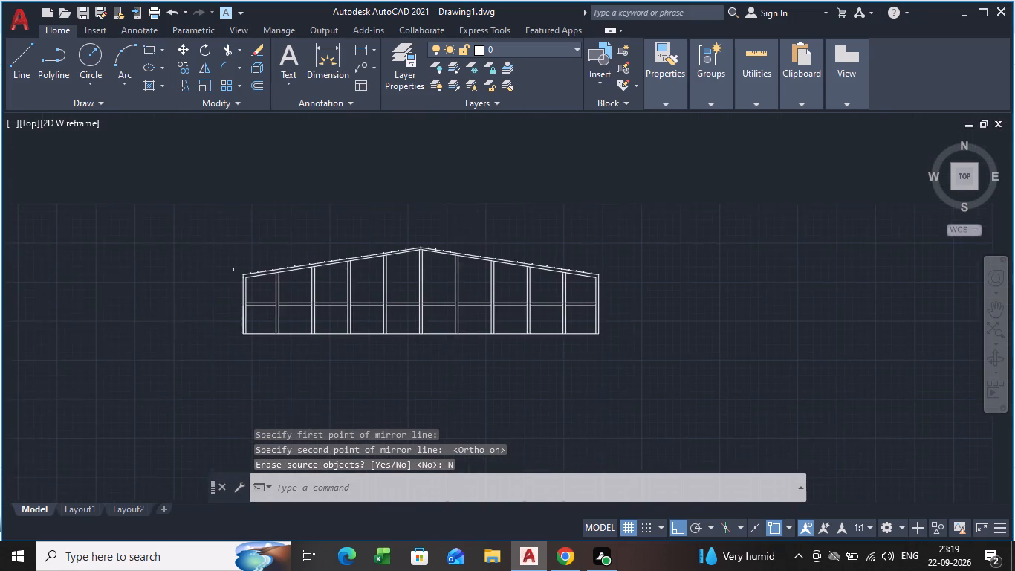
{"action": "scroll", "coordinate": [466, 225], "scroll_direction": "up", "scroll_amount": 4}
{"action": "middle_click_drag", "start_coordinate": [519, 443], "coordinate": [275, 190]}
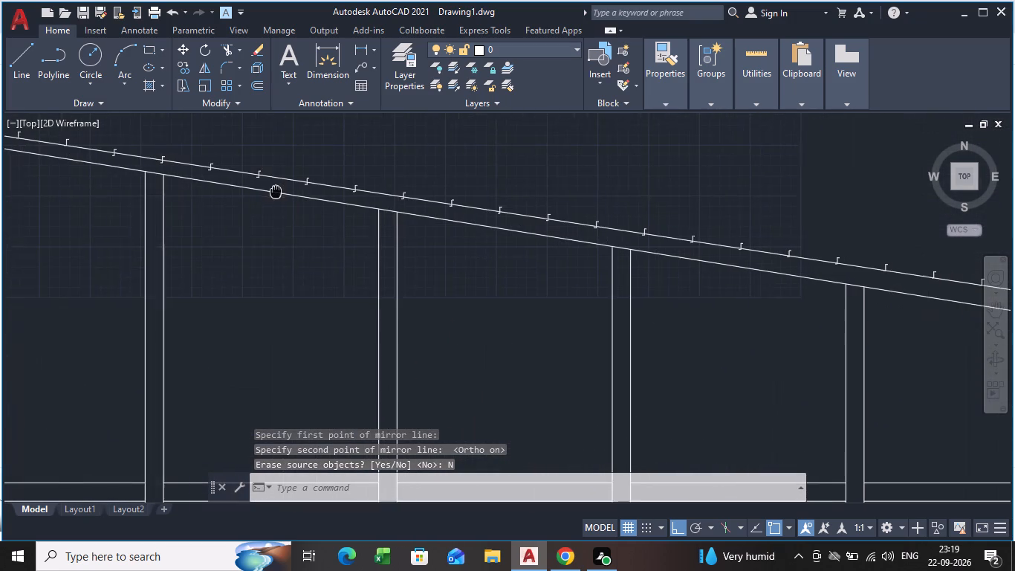
Delete the stray Z profile lying just outside the left eave of the frame.
{"action": "middle_click_drag", "start_coordinate": [275, 190], "coordinate": [274, 190]}
{"action": "scroll", "coordinate": [635, 303], "scroll_direction": "down", "scroll_amount": 1}
{"action": "middle_click_drag", "start_coordinate": [594, 298], "coordinate": [83, 251]}
{"action": "scroll", "coordinate": [358, 246], "scroll_direction": "up", "scroll_amount": 3}
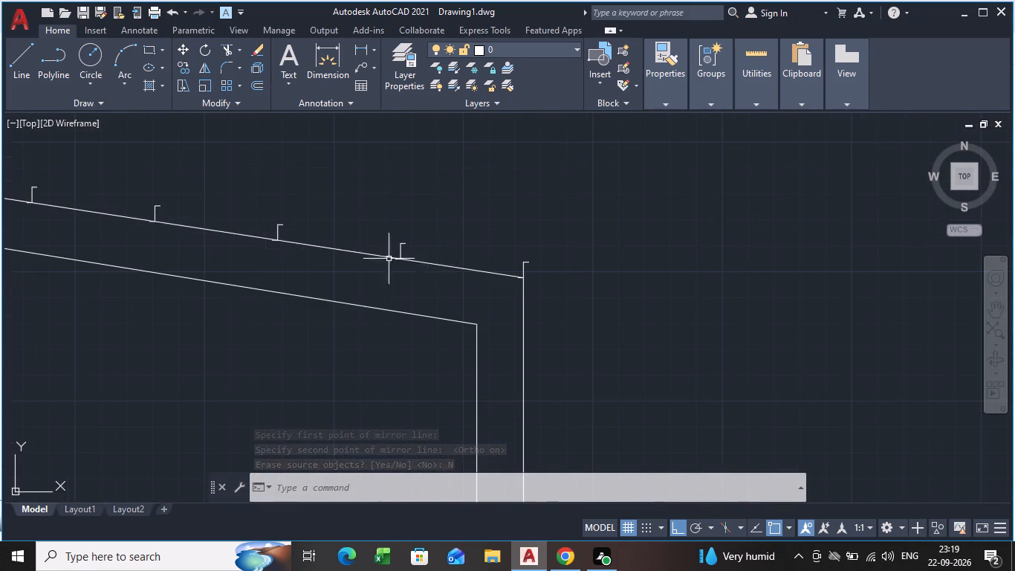
{"action": "scroll", "coordinate": [475, 295], "scroll_direction": "up", "scroll_amount": 3}
{"action": "scroll", "coordinate": [476, 295], "scroll_direction": "down", "scroll_amount": 12}
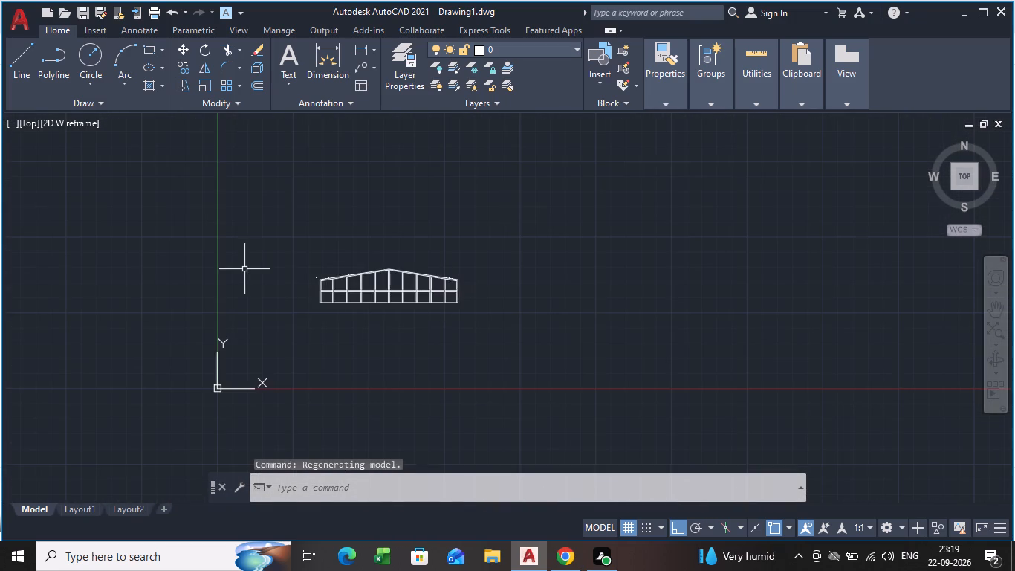
{"action": "scroll", "coordinate": [258, 271], "scroll_direction": "up", "scroll_amount": 4}
{"action": "left_click_drag", "start_coordinate": [643, 307], "coordinate": [605, 341]}
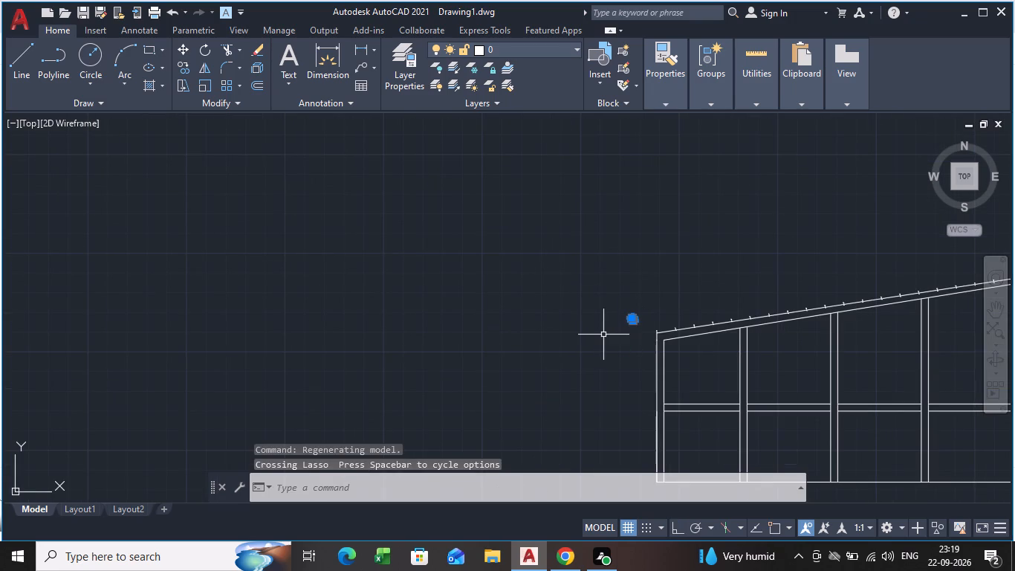
{"action": "key", "text": "Delete"}
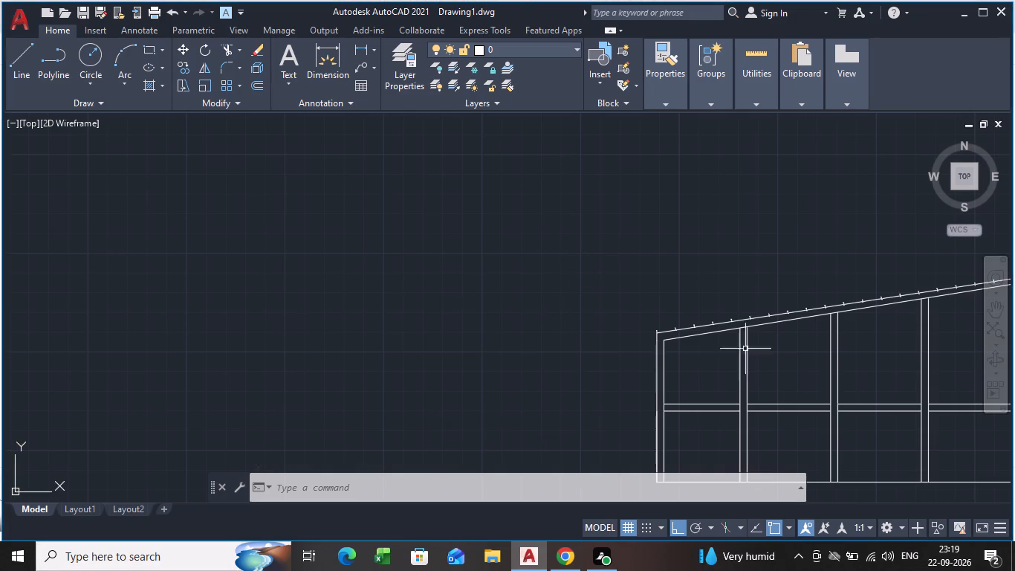
Start a hatch with the AR-B88 pattern at scale 3 in the leftmost bay's panel below the horizontal beam.
{"action": "scroll", "coordinate": [770, 359], "scroll_direction": "down", "scroll_amount": 3}
{"action": "middle_click_drag", "start_coordinate": [772, 358], "coordinate": [315, 260]}
{"action": "scroll", "coordinate": [326, 253], "scroll_direction": "up", "scroll_amount": 5}
{"action": "scroll", "coordinate": [346, 269], "scroll_direction": "down", "scroll_amount": 2}
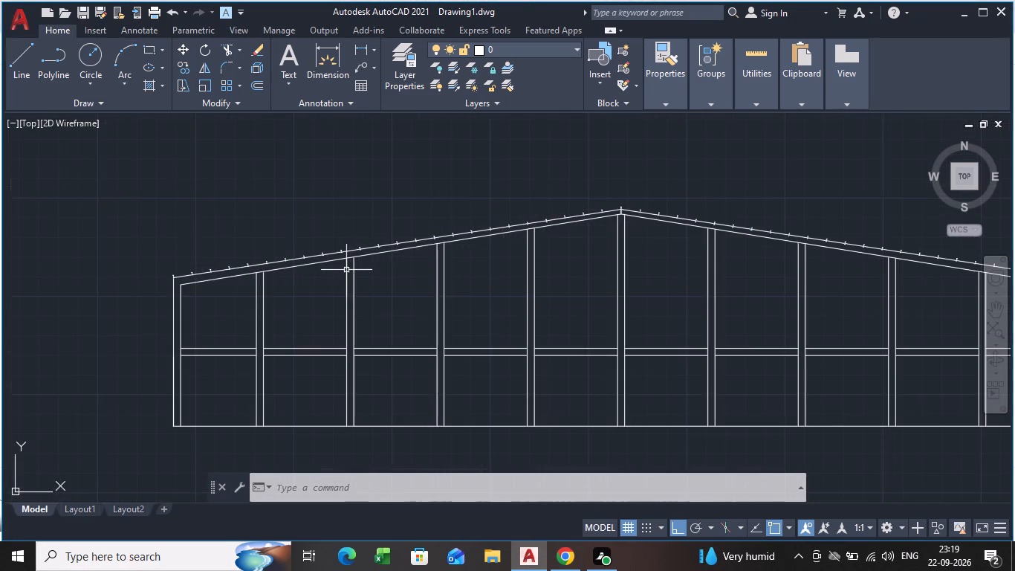
{"action": "scroll", "coordinate": [366, 289], "scroll_direction": "up", "scroll_amount": 1}
{"action": "middle_click_drag", "start_coordinate": [363, 291], "coordinate": [322, 274]}
{"action": "scroll", "coordinate": [318, 300], "scroll_direction": "down", "scroll_amount": 1}
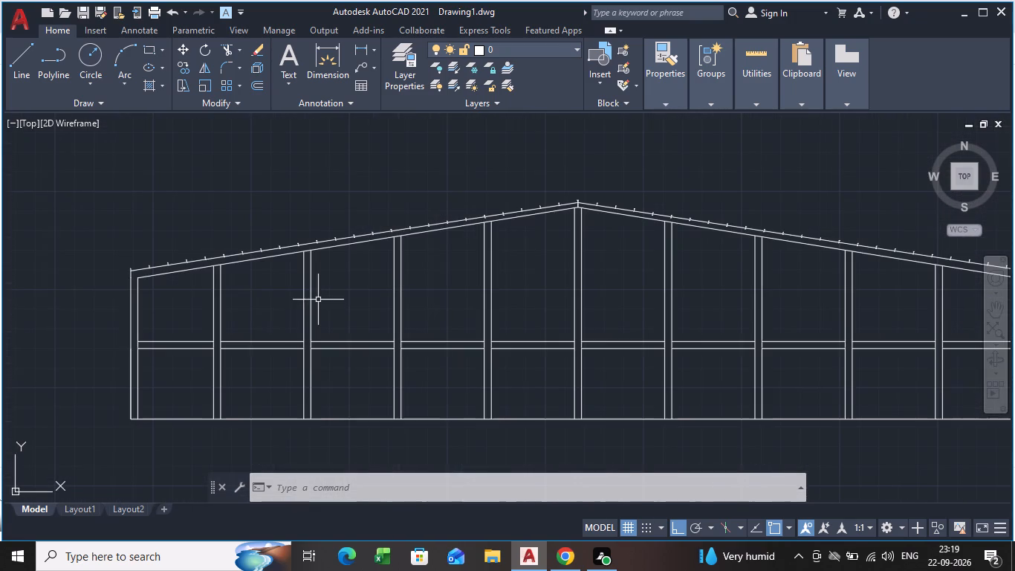
{"action": "key", "text": "h"}
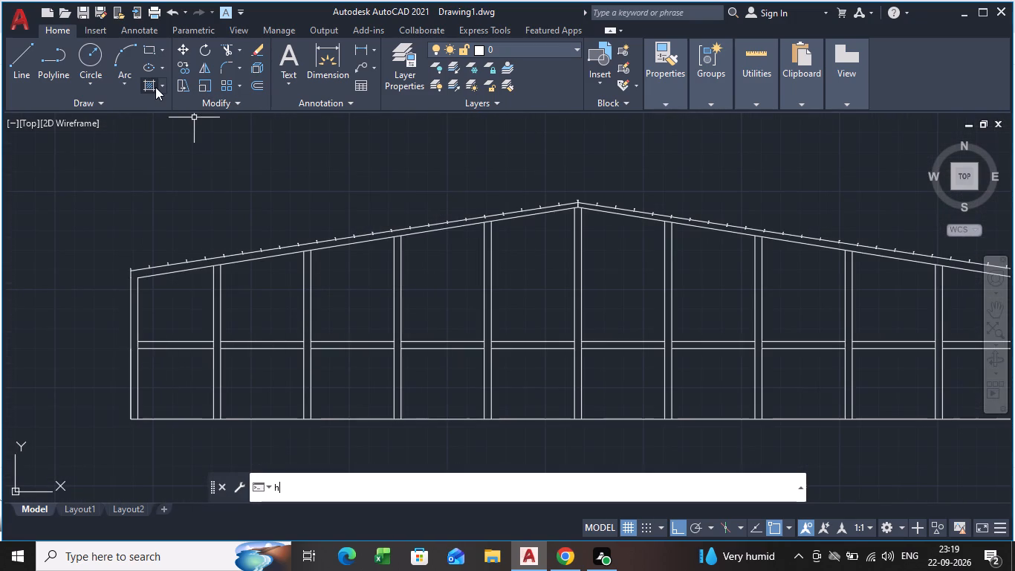
{"action": "key", "text": "Return"}
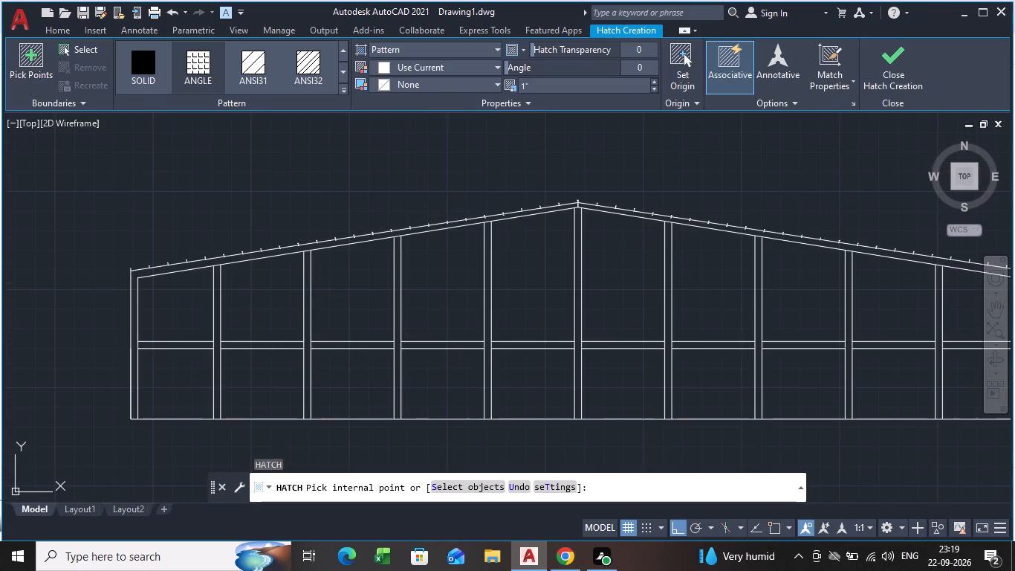
{"action": "left_click", "coordinate": [340, 88]}
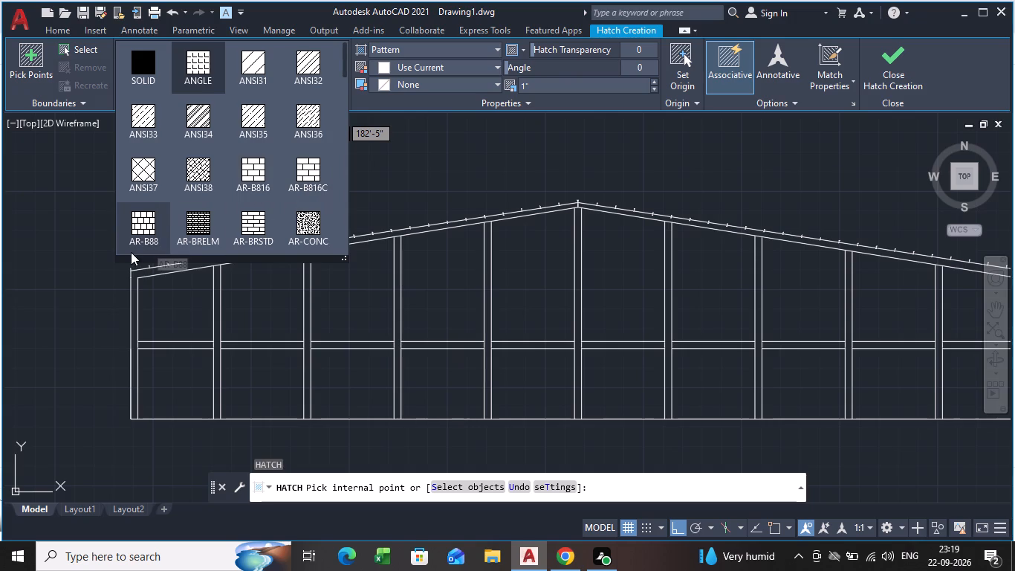
{"action": "left_click", "coordinate": [136, 232]}
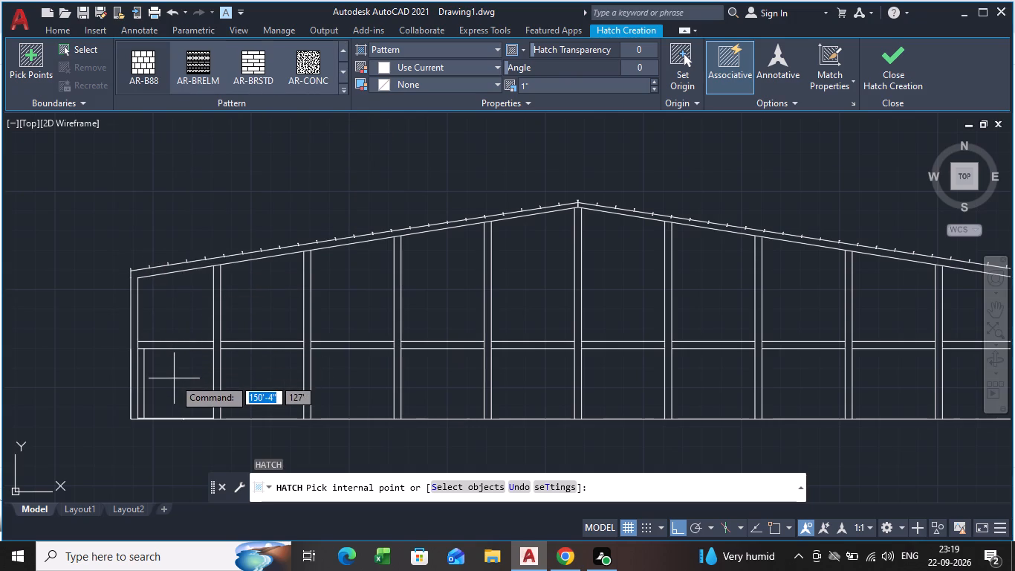
{"action": "left_click", "coordinate": [536, 88]}
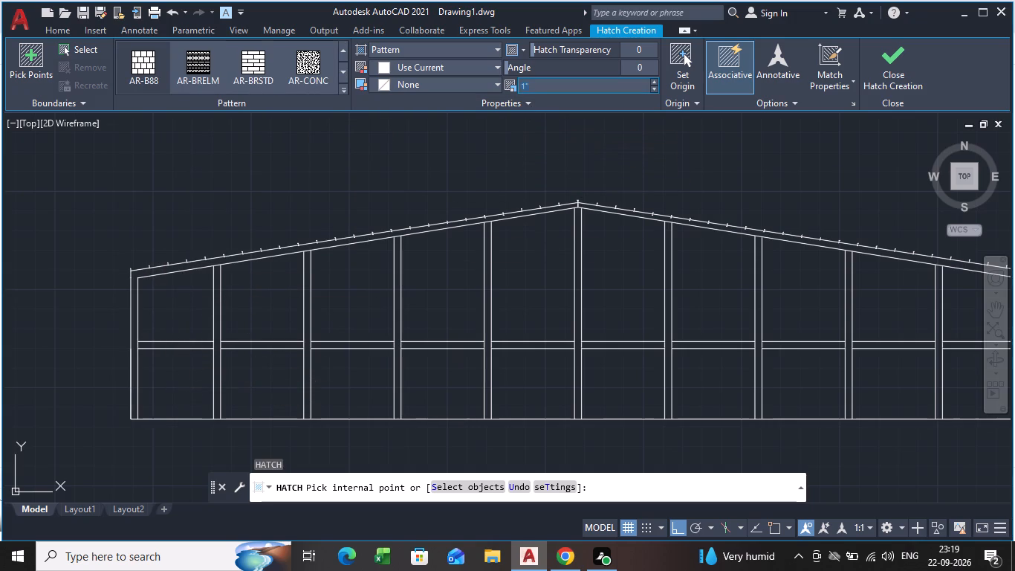
{"action": "key", "text": "BackSpace"}
{"action": "key", "text": "3"}
{"action": "key", "text": "Return"}
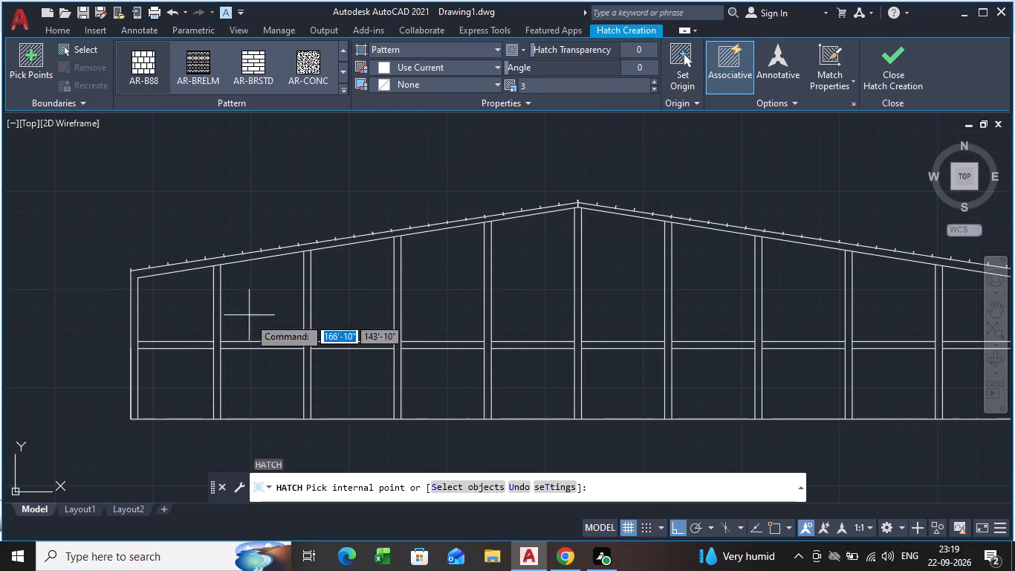
{"action": "left_click", "coordinate": [170, 383]}
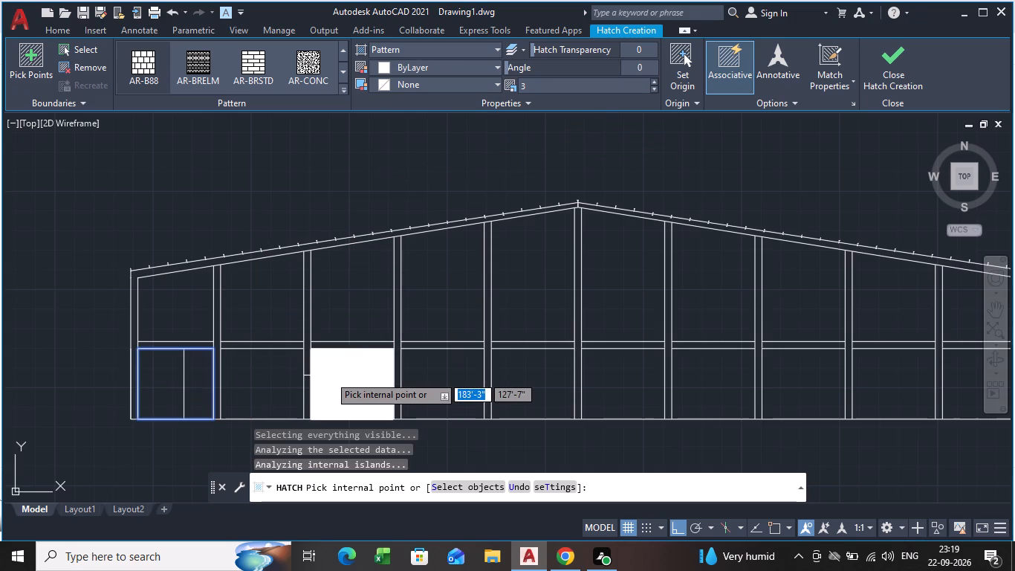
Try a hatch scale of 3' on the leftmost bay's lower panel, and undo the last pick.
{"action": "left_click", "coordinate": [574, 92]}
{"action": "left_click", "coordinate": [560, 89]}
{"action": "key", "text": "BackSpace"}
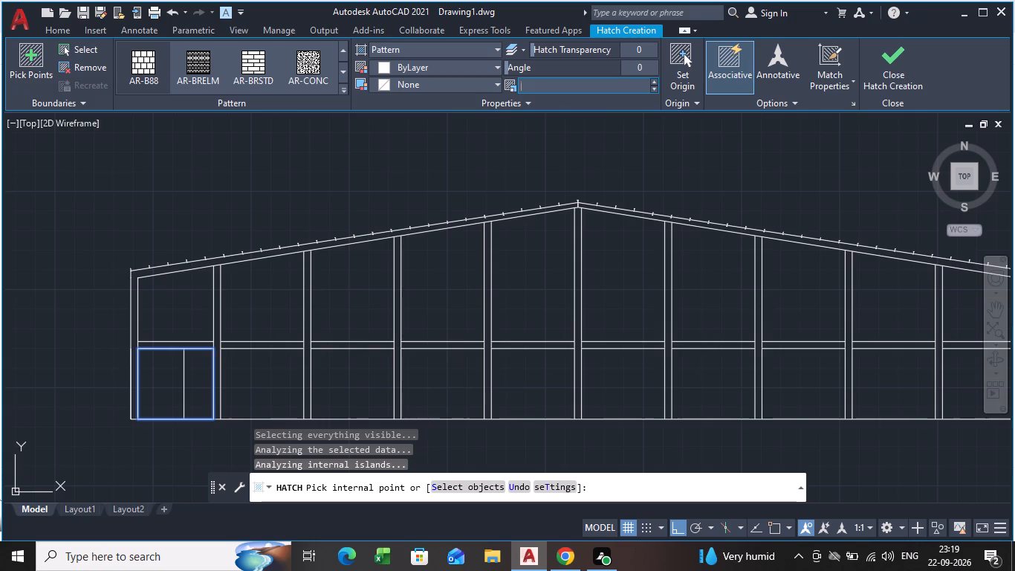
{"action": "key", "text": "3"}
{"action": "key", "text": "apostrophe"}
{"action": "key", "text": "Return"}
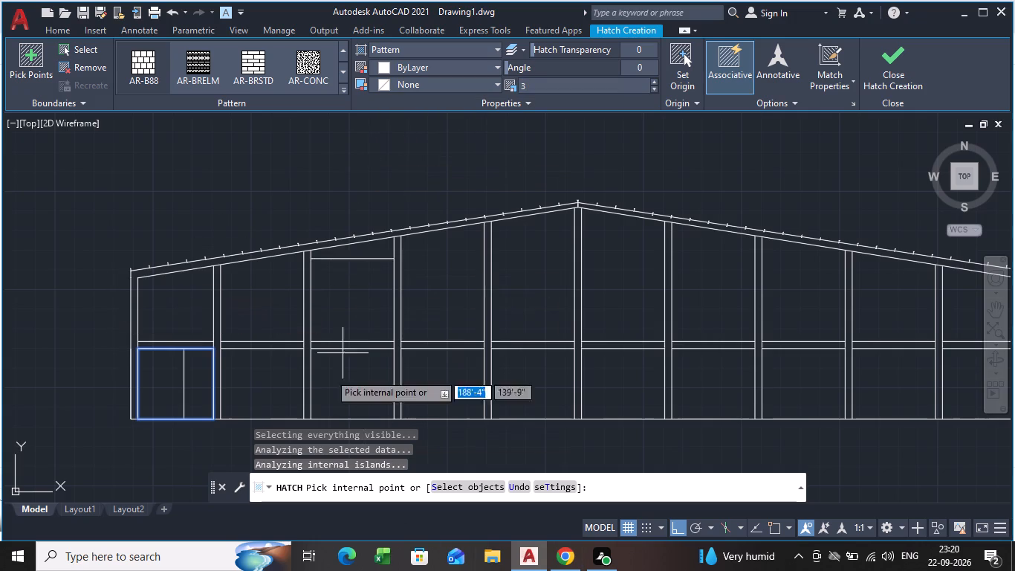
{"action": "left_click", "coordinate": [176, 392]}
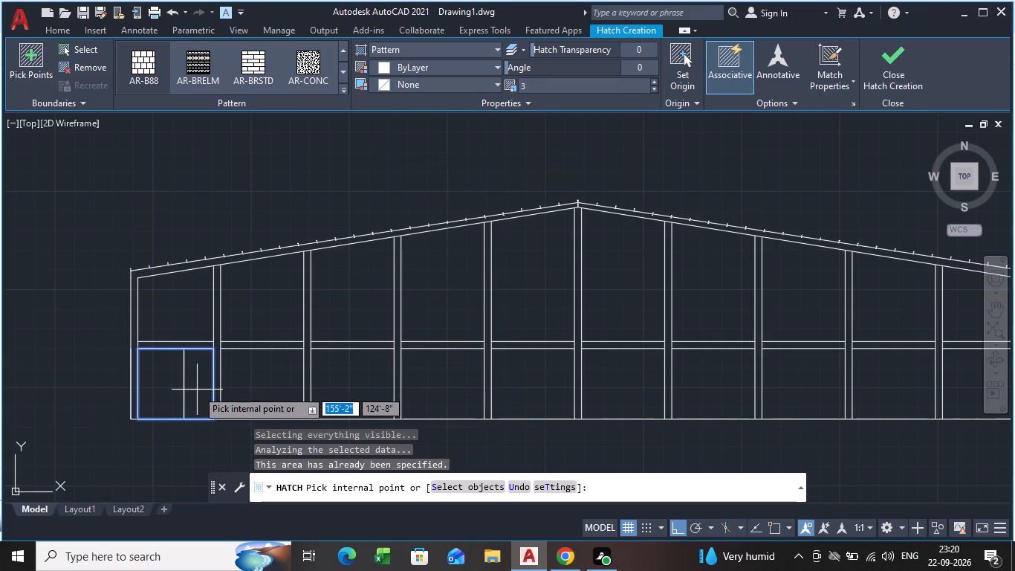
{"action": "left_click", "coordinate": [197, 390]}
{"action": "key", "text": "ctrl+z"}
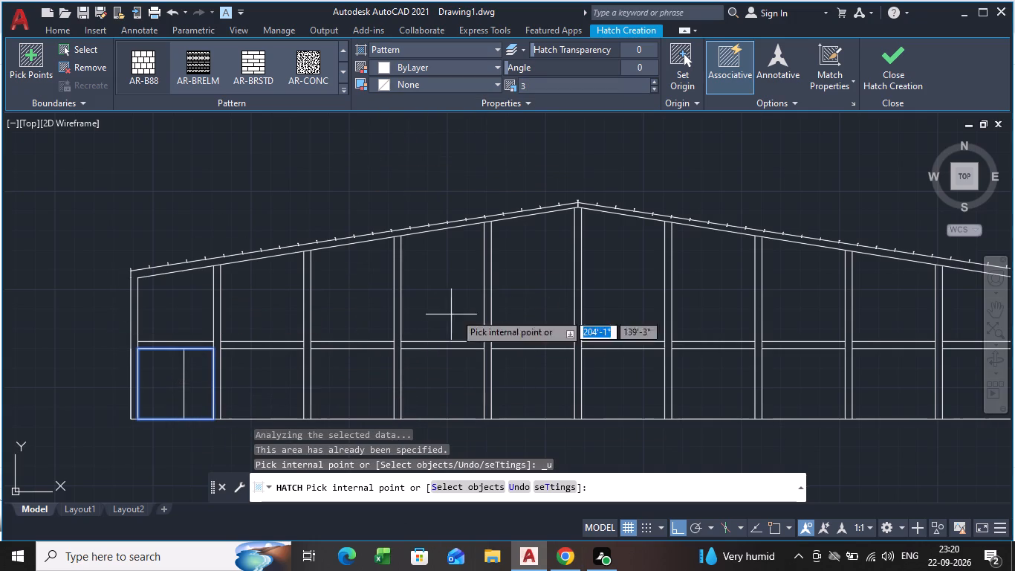
Set the hatch scale to 0.1 and add the lower panels of the third, fifth, sixth, eighth and tenth bays.
{"action": "left_click", "coordinate": [568, 88]}
{"action": "key", "text": "BackSpace"}
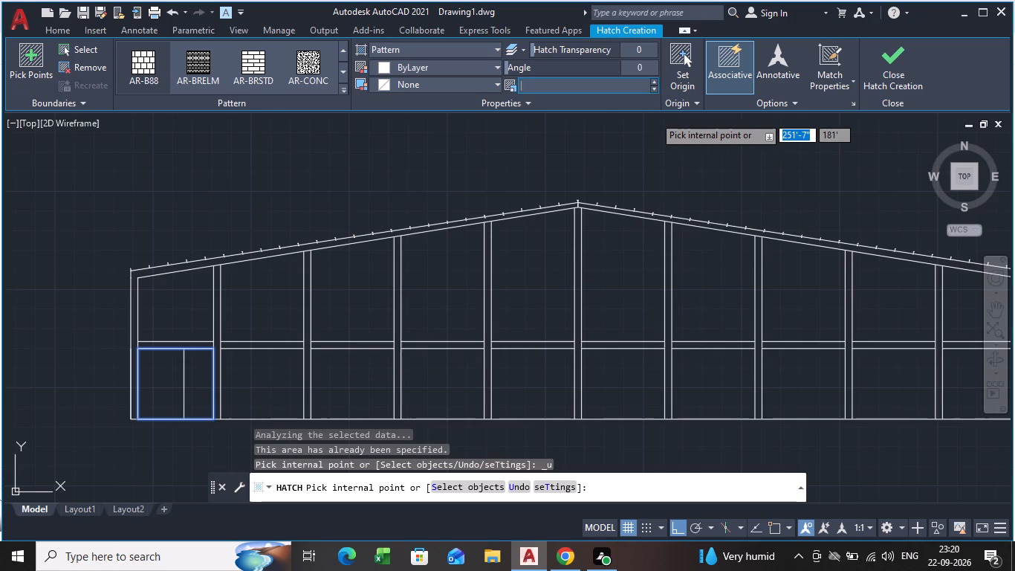
{"action": "type", "text": "0."}
{"action": "key", "text": "1"}
{"action": "key", "text": "Return"}
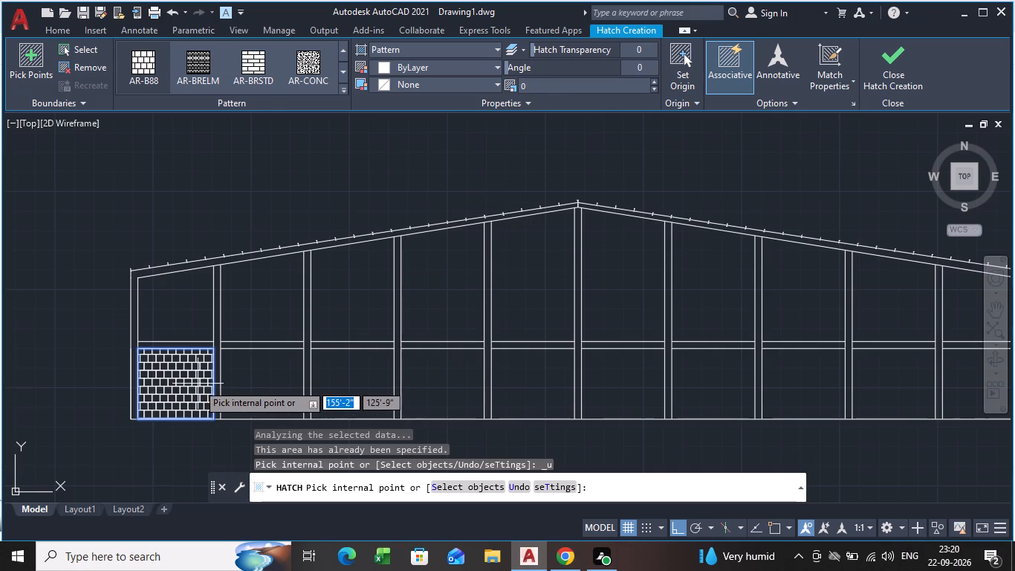
{"action": "left_click", "coordinate": [334, 381]}
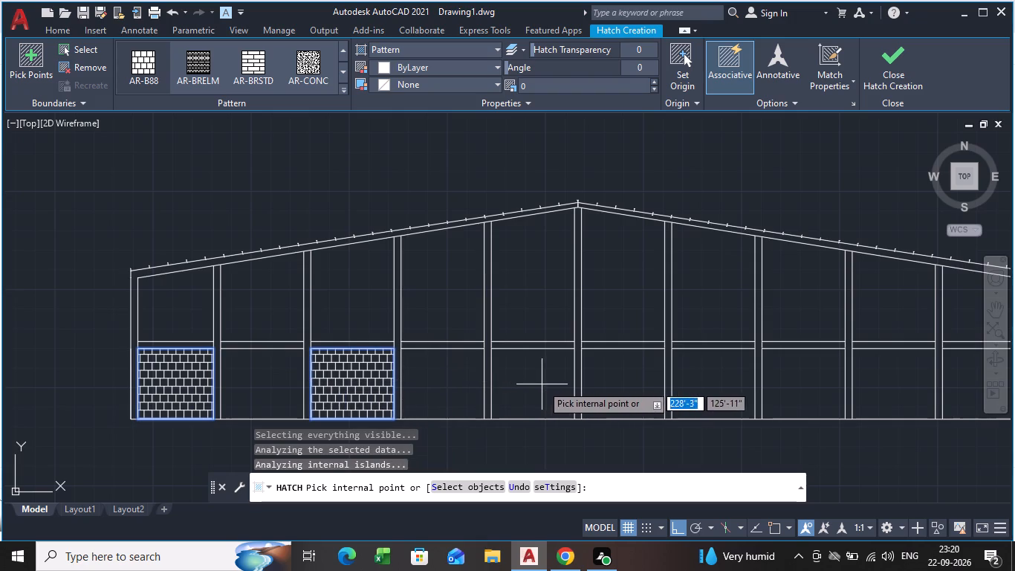
{"action": "left_click", "coordinate": [542, 398]}
{"action": "scroll", "coordinate": [729, 390], "scroll_direction": "down", "scroll_amount": 1}
{"action": "middle_click_drag", "start_coordinate": [729, 390], "coordinate": [713, 384]}
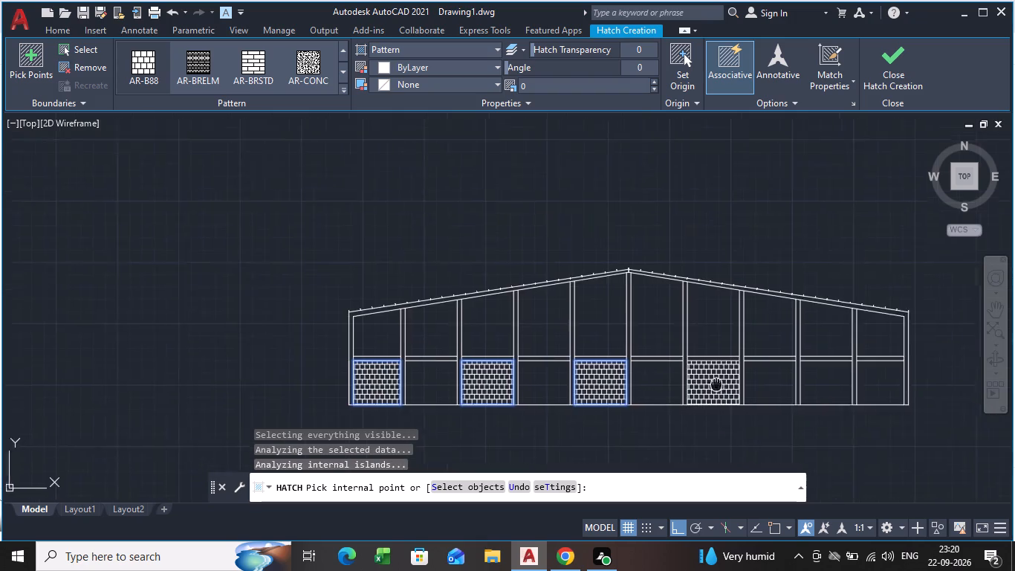
{"action": "middle_click_drag", "start_coordinate": [713, 384], "coordinate": [525, 355]}
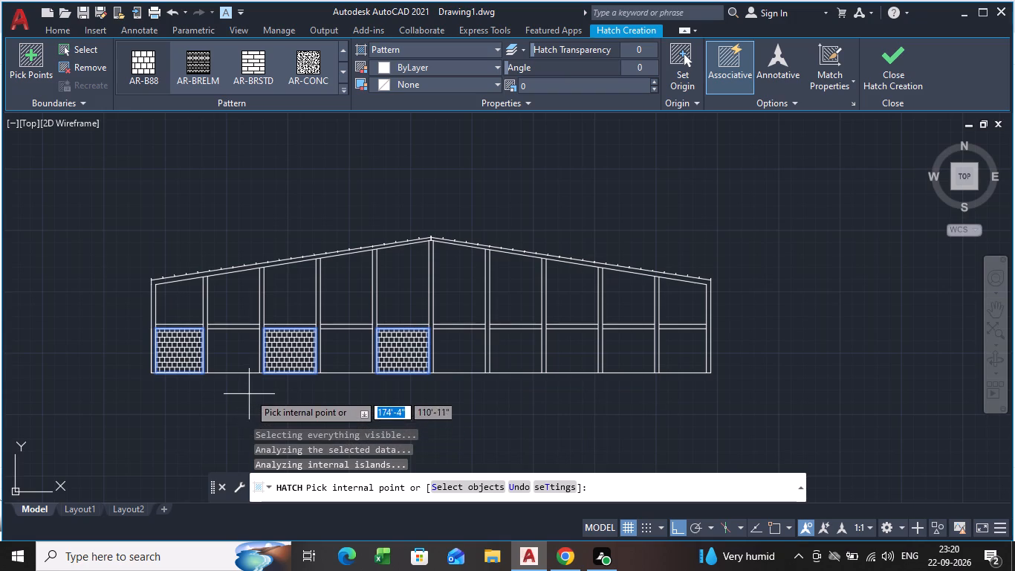
{"action": "left_click", "coordinate": [454, 362]}
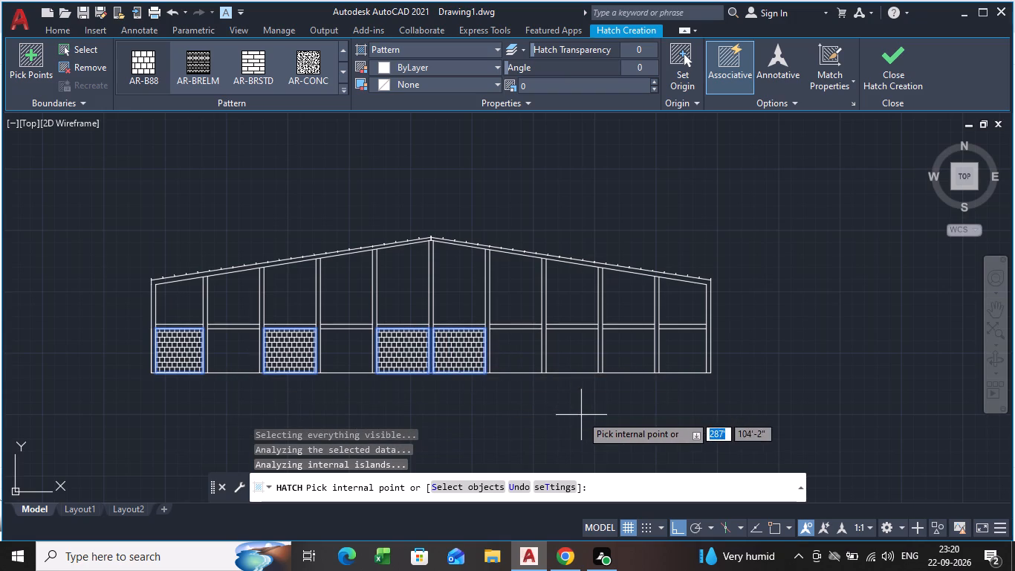
{"action": "left_click", "coordinate": [571, 358]}
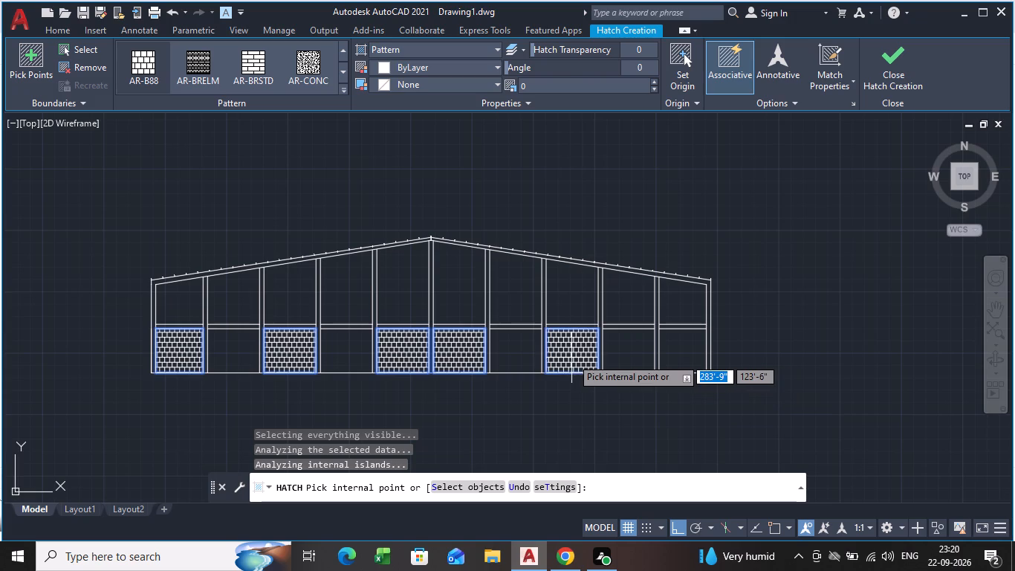
{"action": "left_click", "coordinate": [677, 356]}
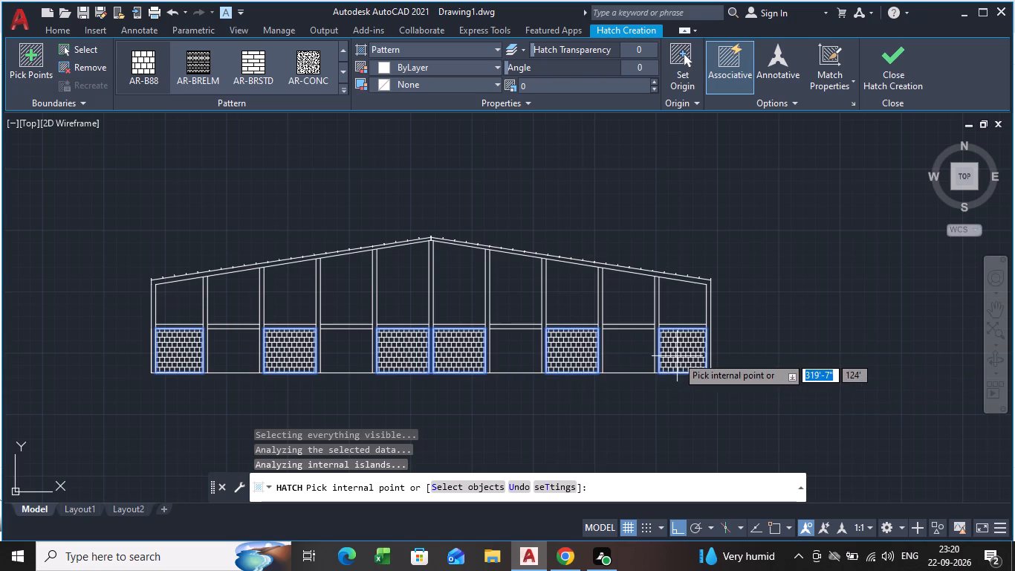
Set the scale of the AR-B88 hatch in the lower panels to 0.3.
{"action": "left_click", "coordinate": [551, 88]}
{"action": "key", "text": "BackSpace"}
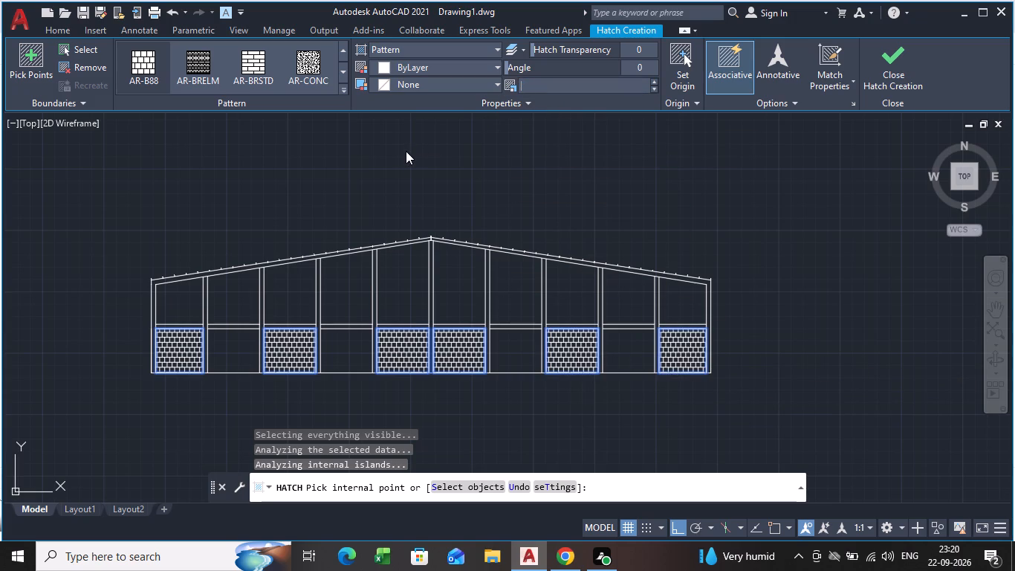
{"action": "key", "text": "0"}
{"action": "key", "text": "period"}
{"action": "key", "text": "3"}
{"action": "key", "text": "Return"}
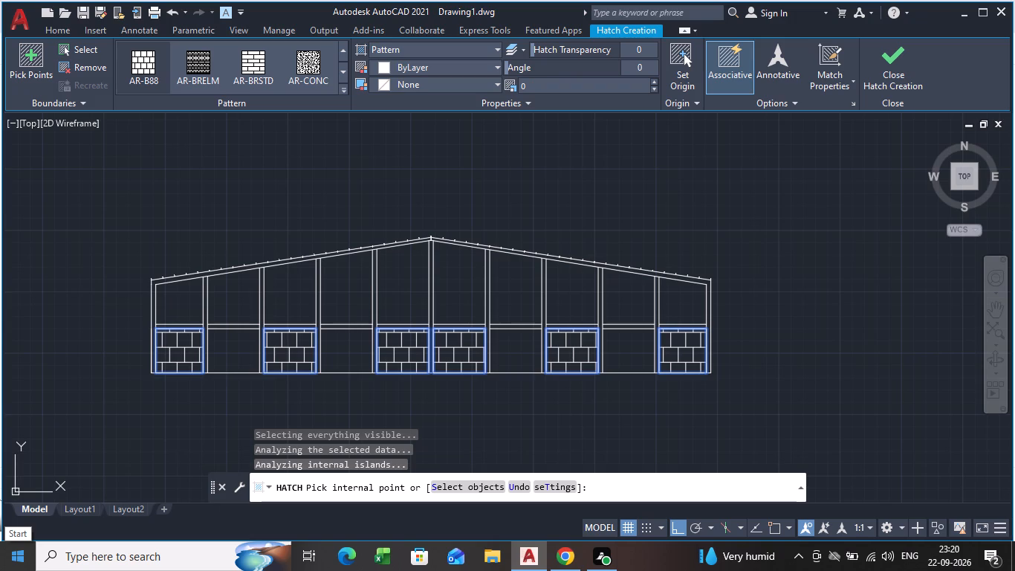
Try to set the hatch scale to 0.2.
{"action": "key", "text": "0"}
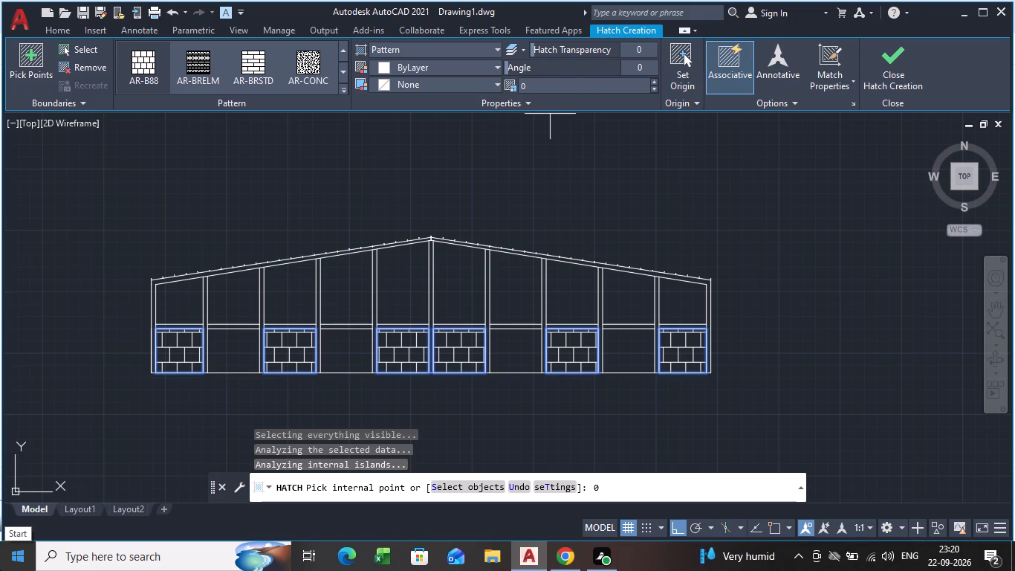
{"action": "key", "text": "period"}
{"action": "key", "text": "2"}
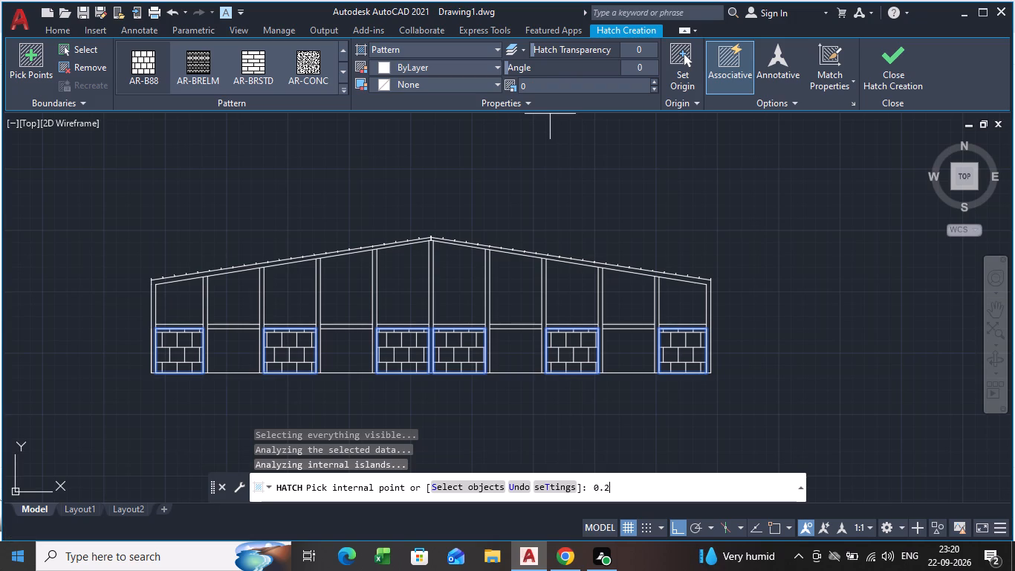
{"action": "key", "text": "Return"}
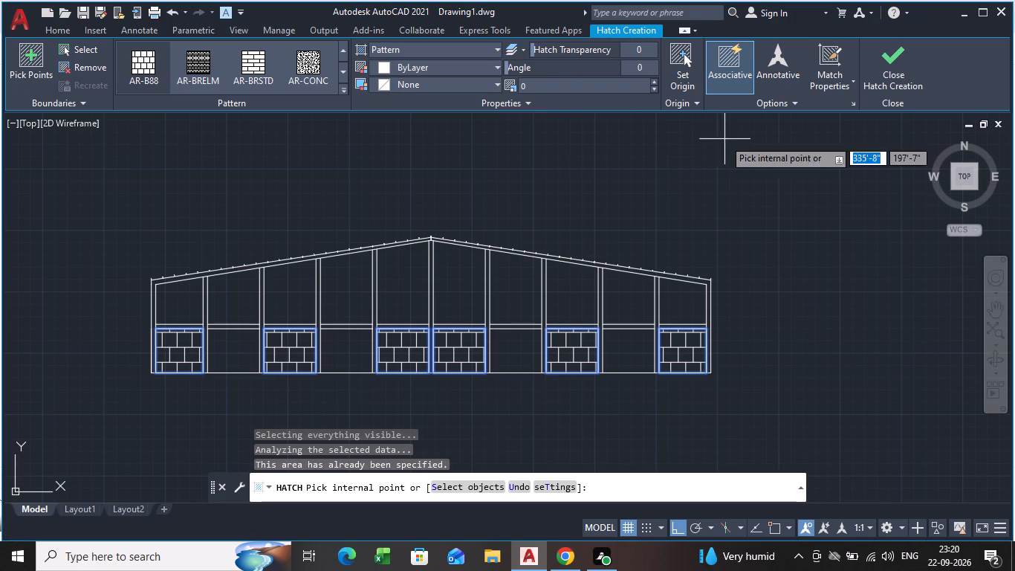
Change the masonry hatch in the six lower panels to the BRICK pattern at scale 3 and finish the hatch.
{"action": "left_click", "coordinate": [549, 84]}
{"action": "key", "text": "BackSpace"}
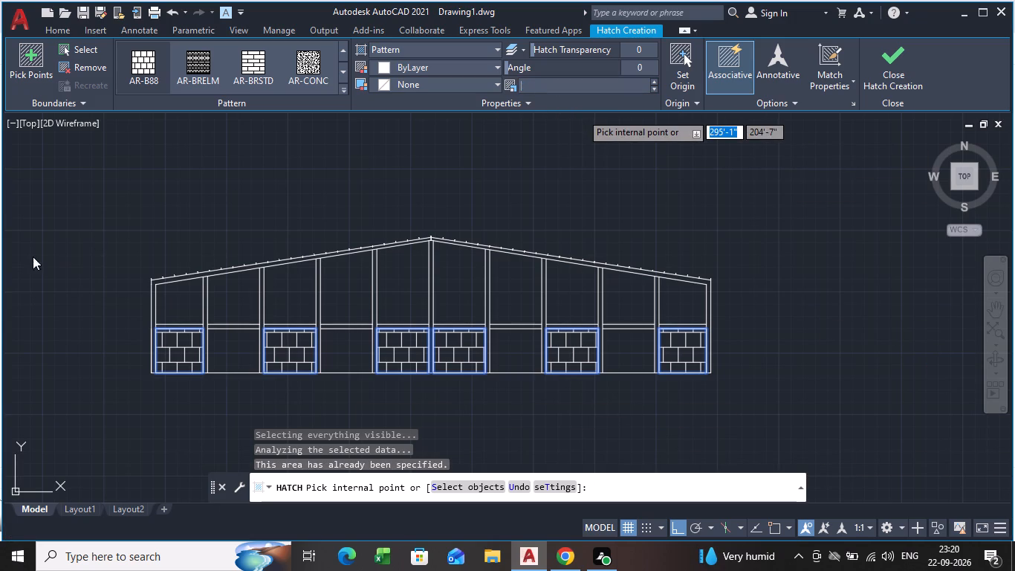
{"action": "left_click", "coordinate": [344, 93]}
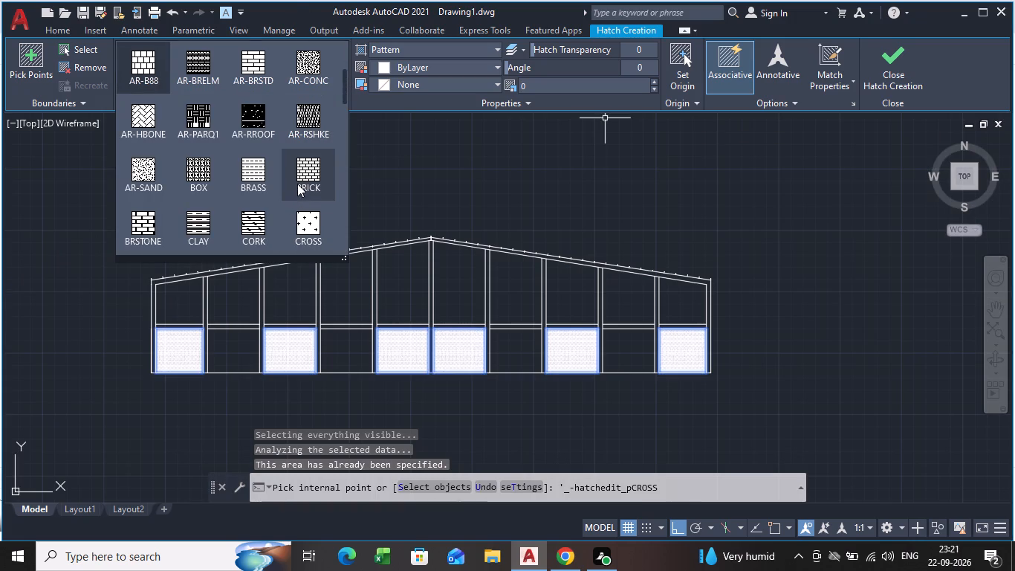
{"action": "left_click", "coordinate": [299, 182]}
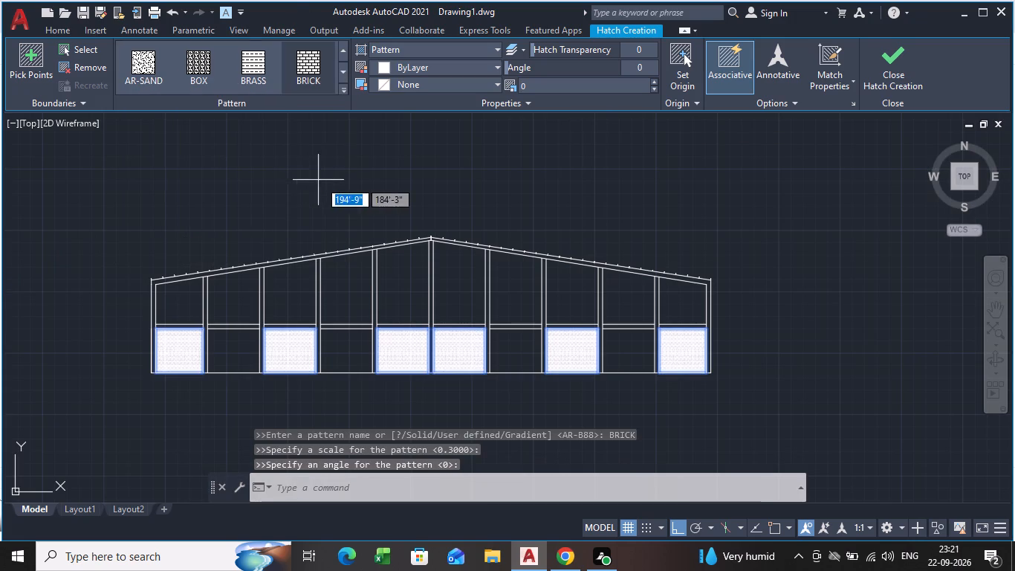
{"action": "scroll", "coordinate": [294, 365], "scroll_direction": "up", "scroll_amount": 4}
{"action": "scroll", "coordinate": [295, 355], "scroll_direction": "down", "scroll_amount": 2}
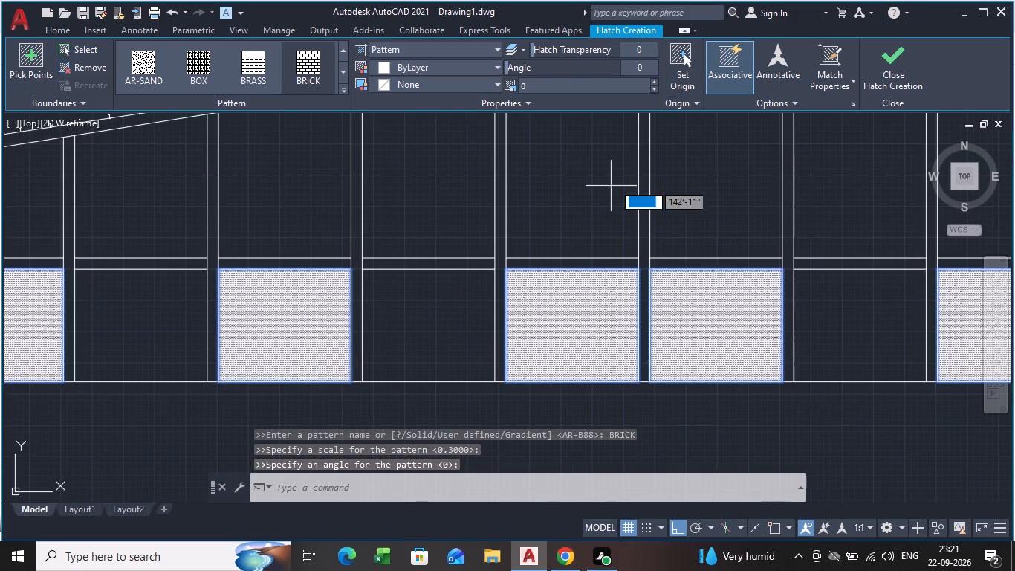
{"action": "left_click", "coordinate": [549, 86]}
{"action": "key", "text": "BackSpace"}
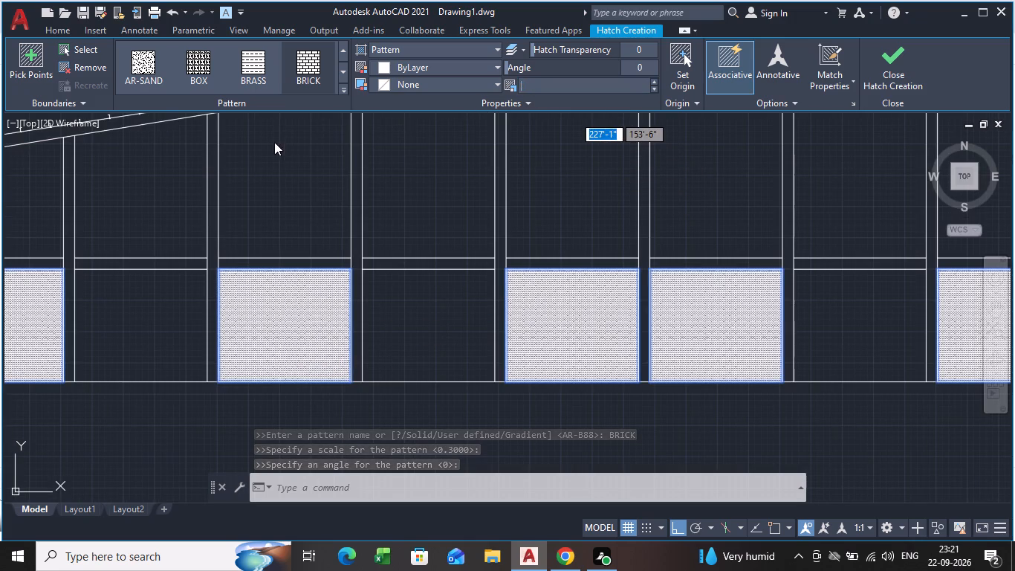
{"action": "key", "text": "3"}
{"action": "key", "text": "Return"}
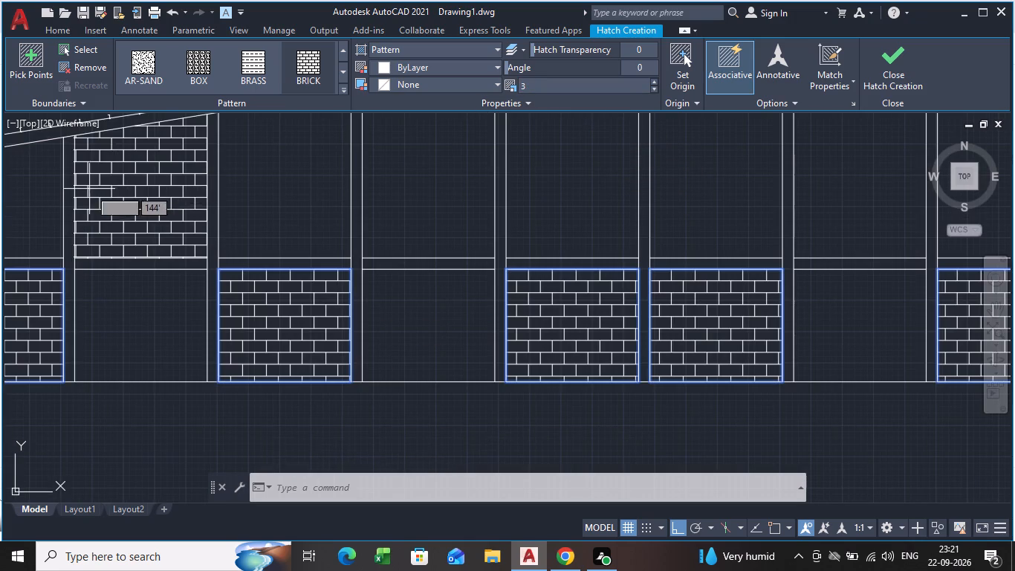
{"action": "scroll", "coordinate": [657, 454], "scroll_direction": "down", "scroll_amount": 2}
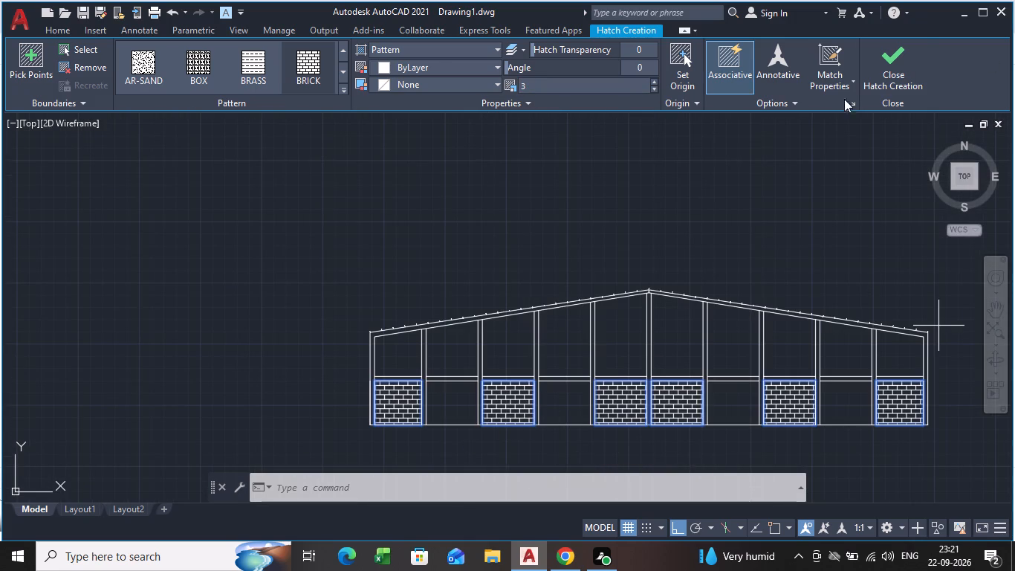
{"action": "left_click", "coordinate": [888, 68]}
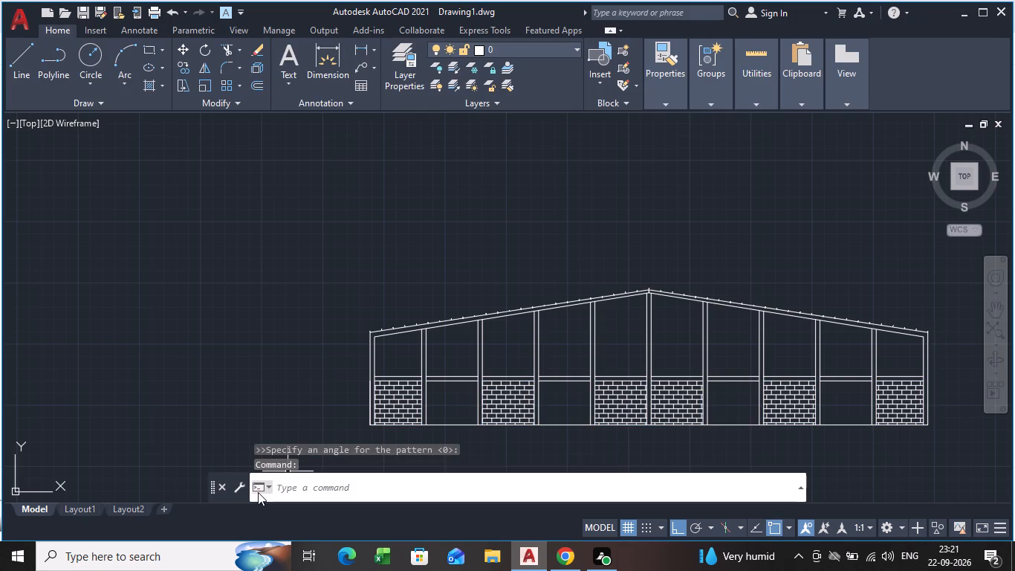
Start a new hatch with the DOLMIT pattern and apply it to the second bay's lower panel.
{"action": "key", "text": "h"}
{"action": "key", "text": "Return"}
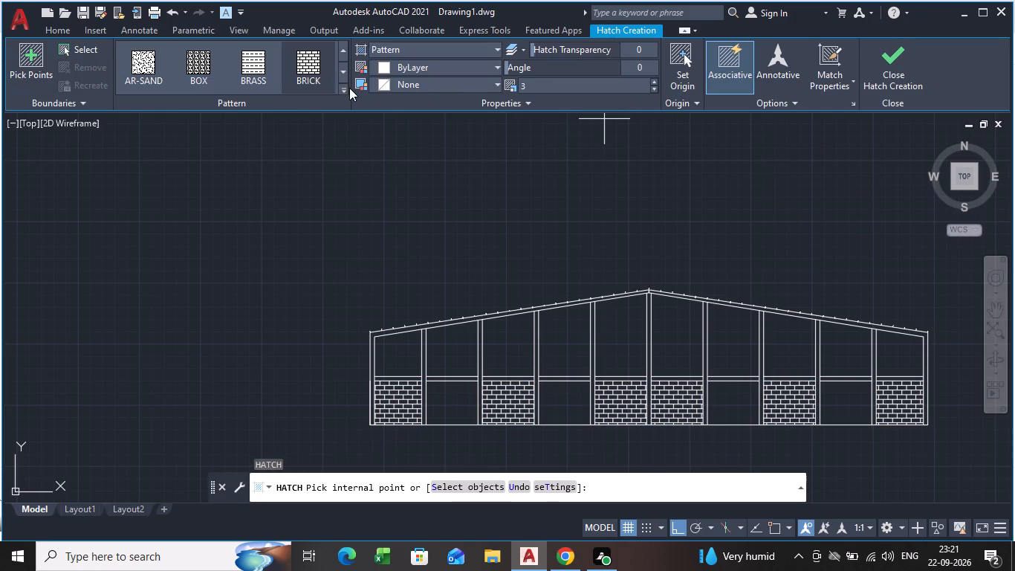
{"action": "left_click", "coordinate": [349, 88]}
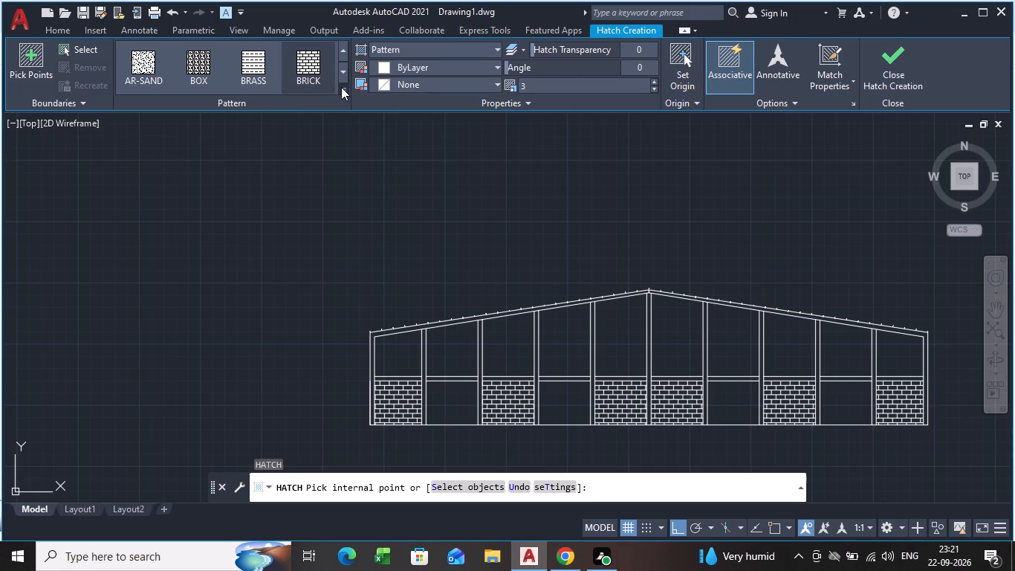
{"action": "left_click", "coordinate": [343, 88]}
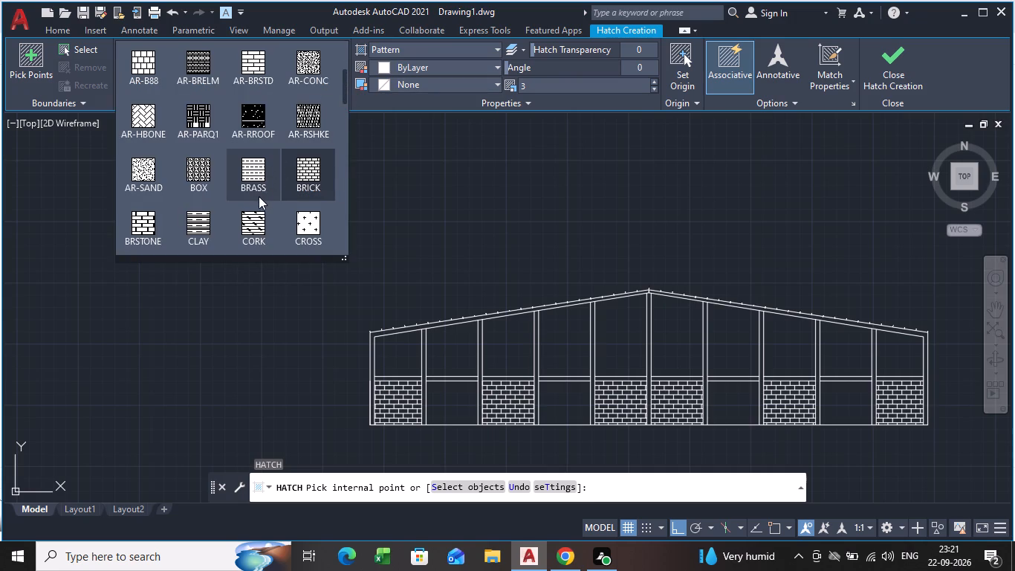
{"action": "scroll", "coordinate": [256, 197], "scroll_direction": "down", "scroll_amount": 1}
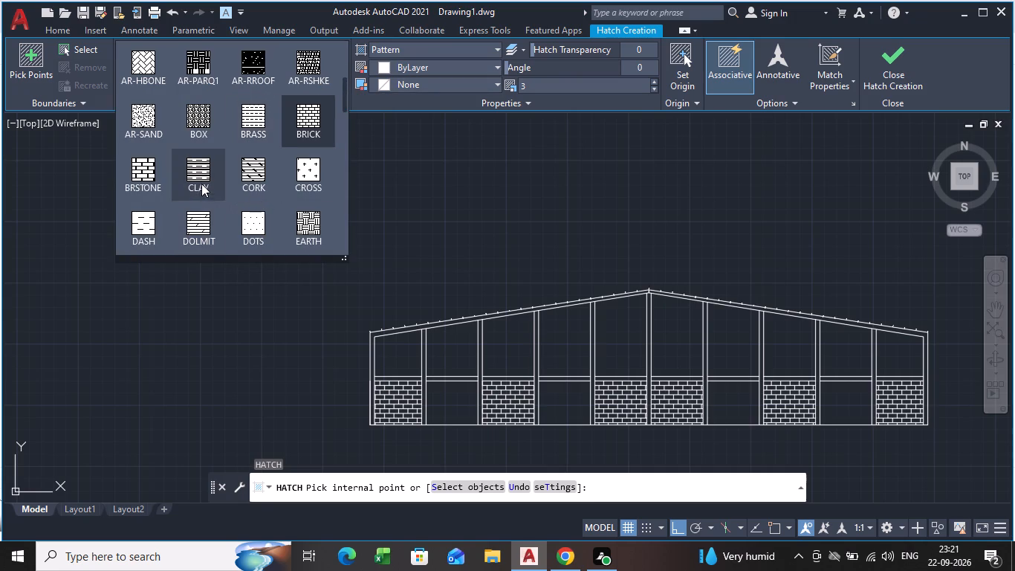
{"action": "left_click", "coordinate": [199, 231]}
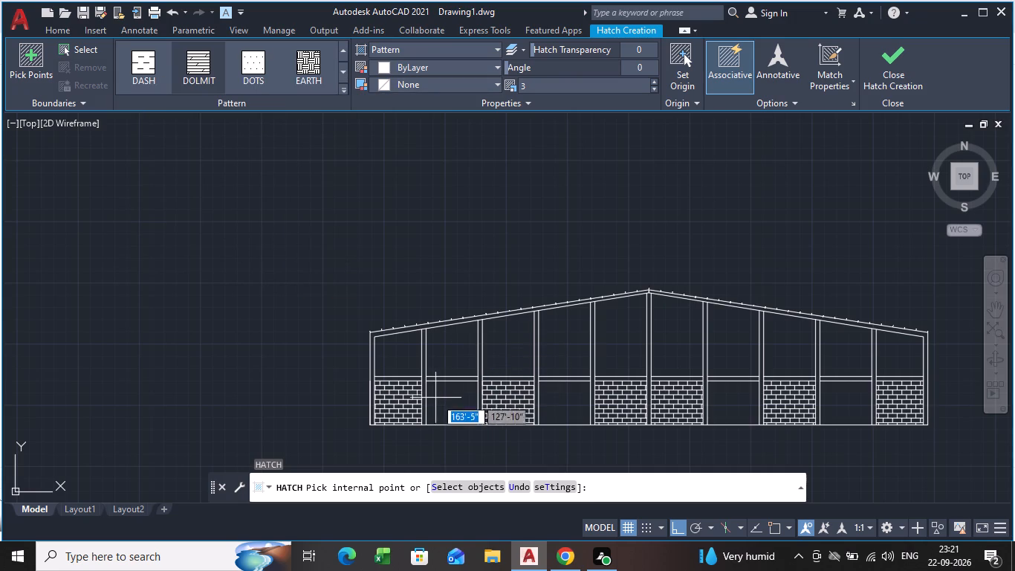
{"action": "left_click", "coordinate": [448, 402]}
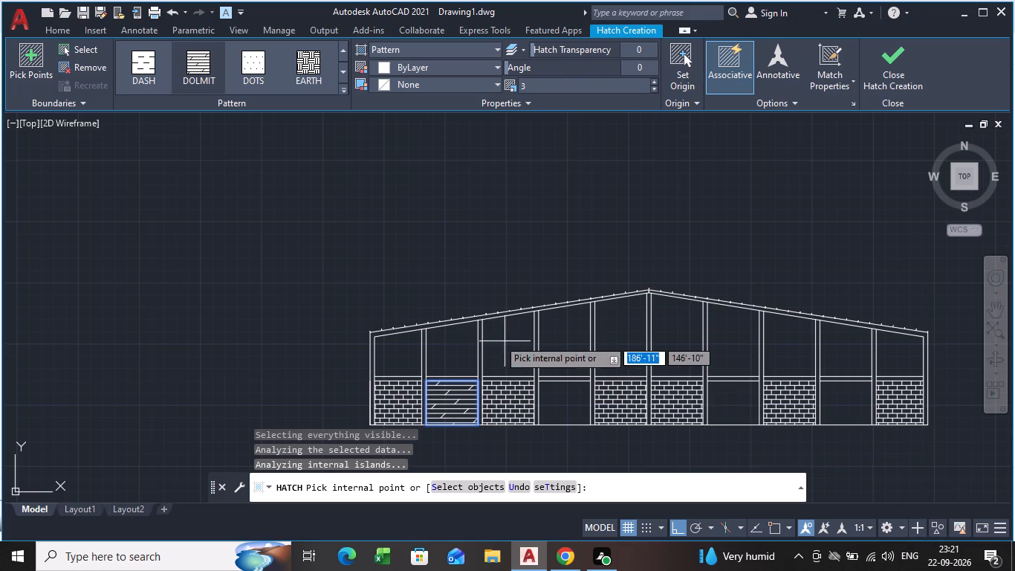
Set the DOLMIT hatch scale to 2 and add the lower panels of the fourth, seventh and ninth bays.
{"action": "left_click", "coordinate": [340, 90]}
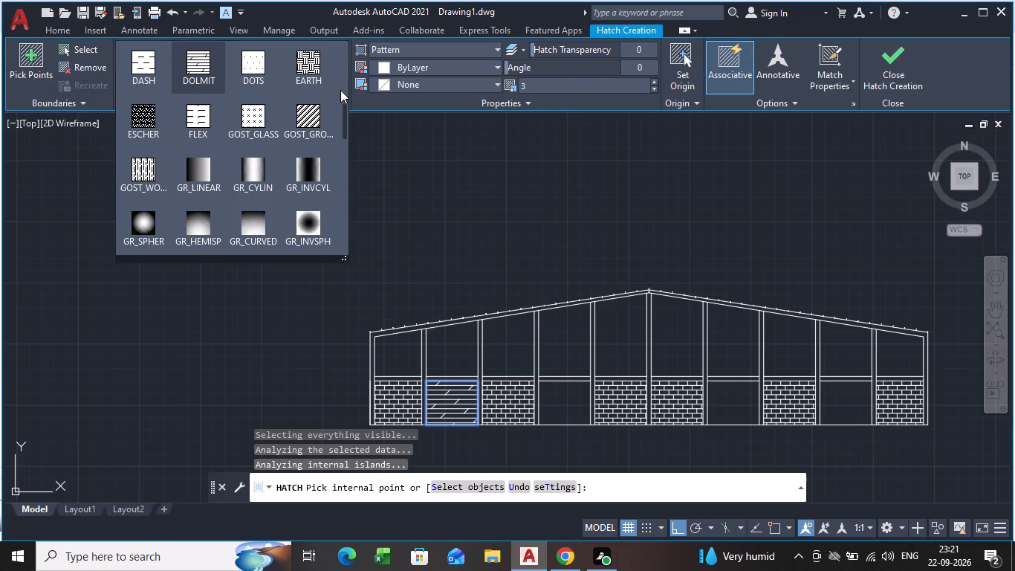
{"action": "scroll", "coordinate": [340, 90], "scroll_direction": "down", "scroll_amount": 1}
{"action": "left_click", "coordinate": [551, 83]}
{"action": "key", "text": "BackSpace"}
{"action": "key", "text": "2"}
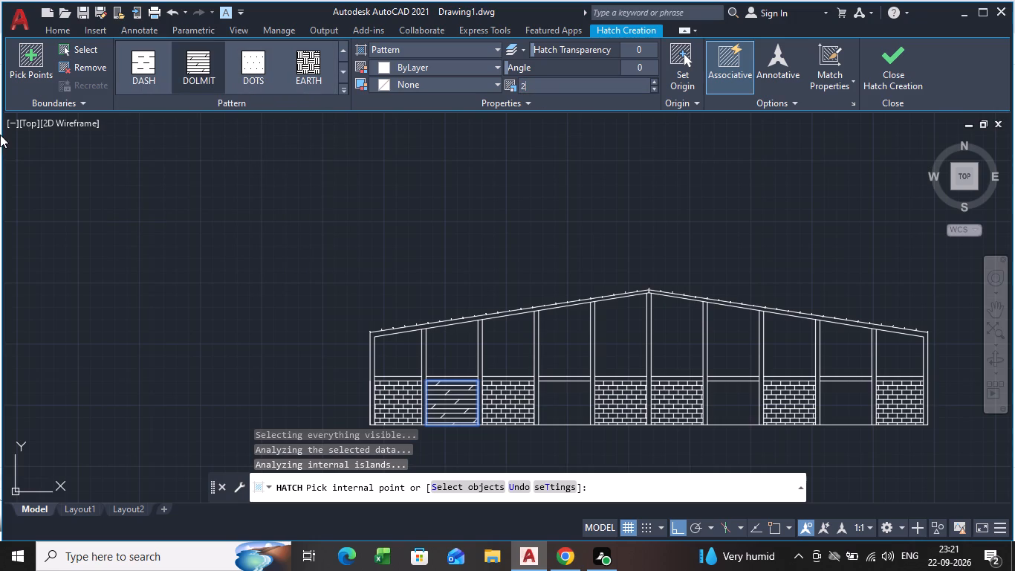
{"action": "key", "text": "Return"}
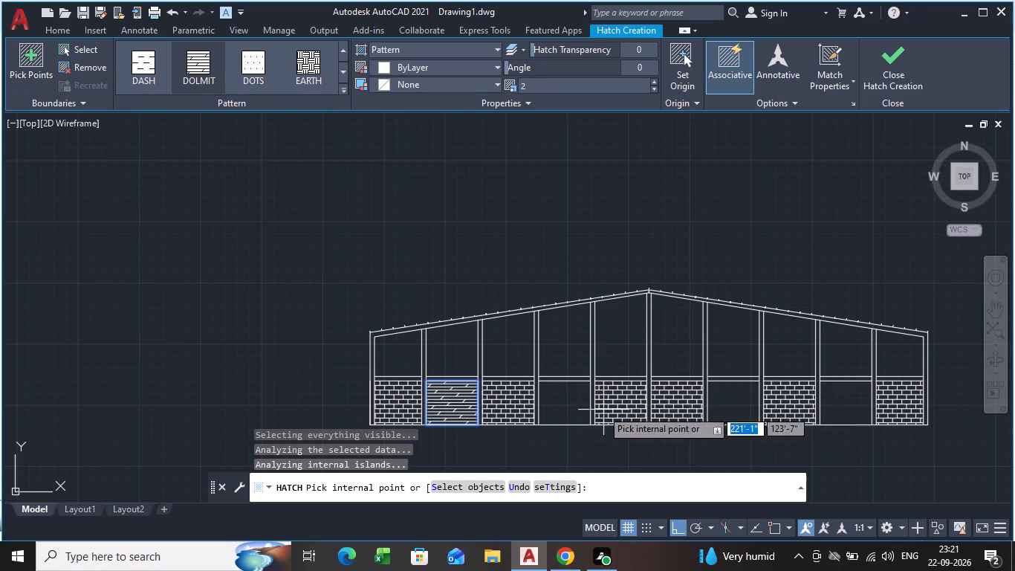
{"action": "left_click", "coordinate": [559, 397]}
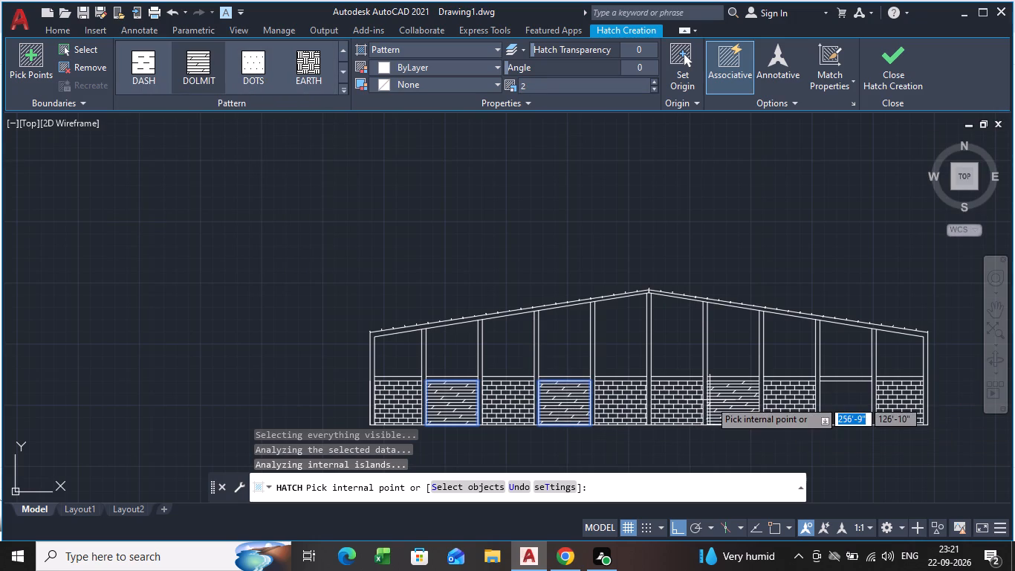
{"action": "left_click", "coordinate": [710, 400]}
{"action": "left_click", "coordinate": [837, 406]}
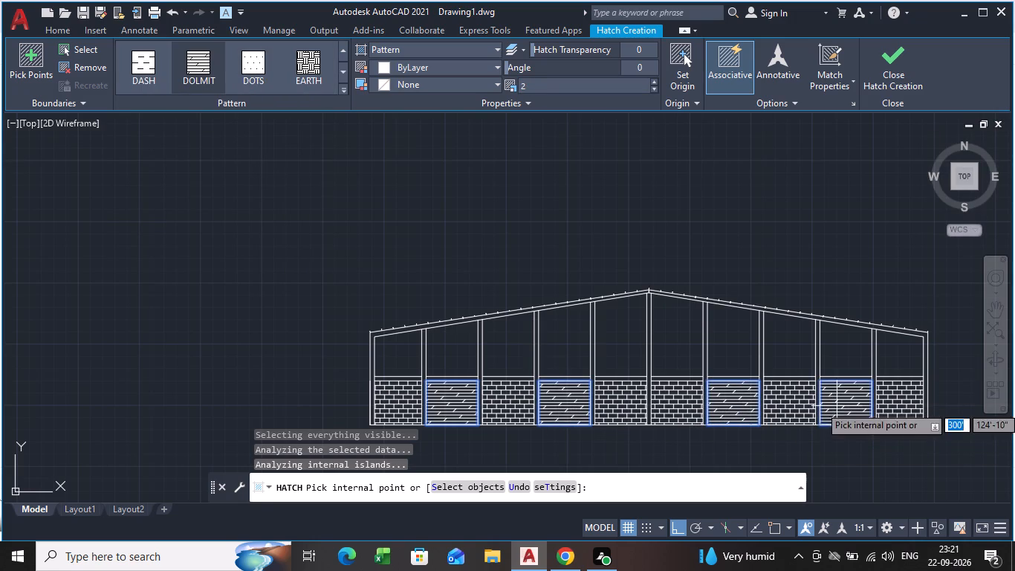
{"action": "key", "text": "Escape"}
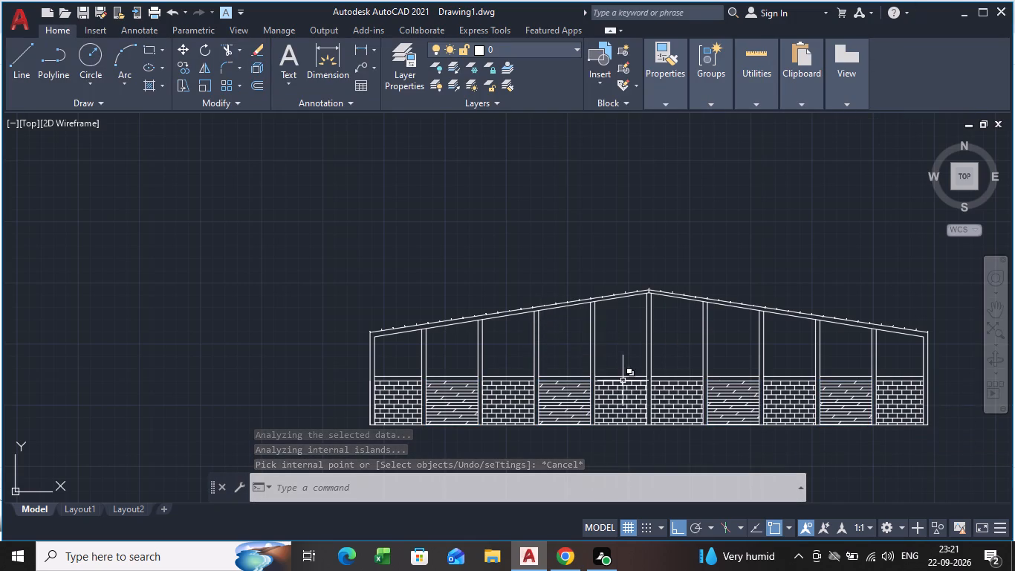
Start a solid hatch in white (255,255,255) and fill the upper panels of the first and second bays.
{"action": "scroll", "coordinate": [625, 428], "scroll_direction": "down", "scroll_amount": 1}
{"action": "middle_click_drag", "start_coordinate": [625, 428], "coordinate": [519, 366]}
{"action": "scroll", "coordinate": [490, 307], "scroll_direction": "up", "scroll_amount": 1}
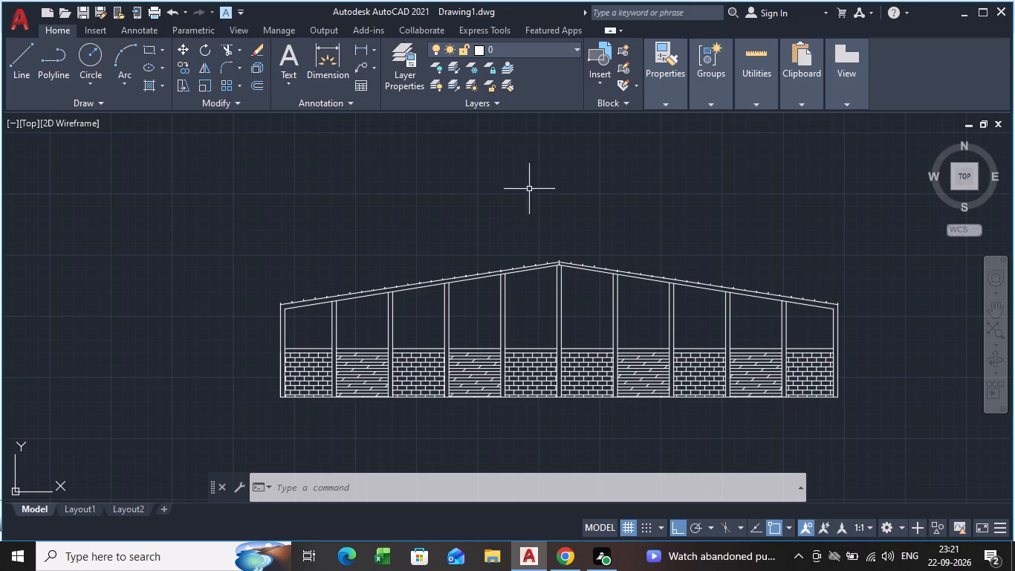
{"action": "key", "text": "h"}
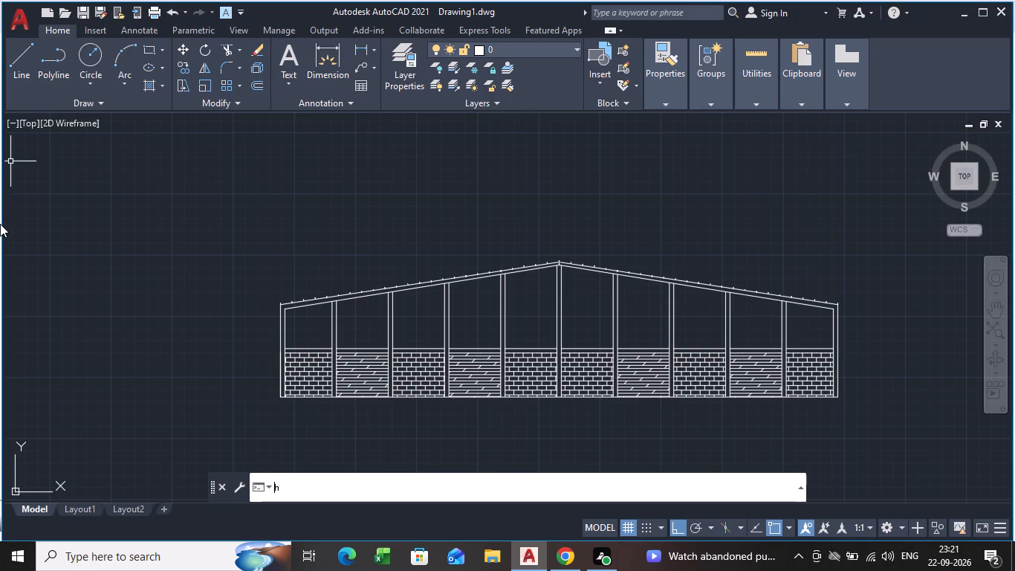
{"action": "key", "text": "Return"}
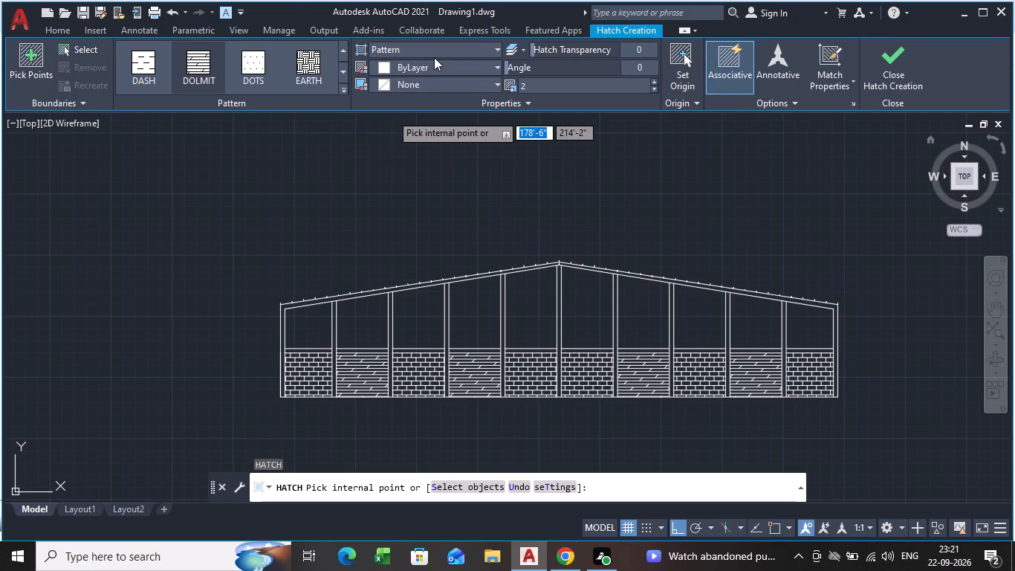
{"action": "left_click", "coordinate": [434, 55]}
{"action": "left_click", "coordinate": [401, 62]}
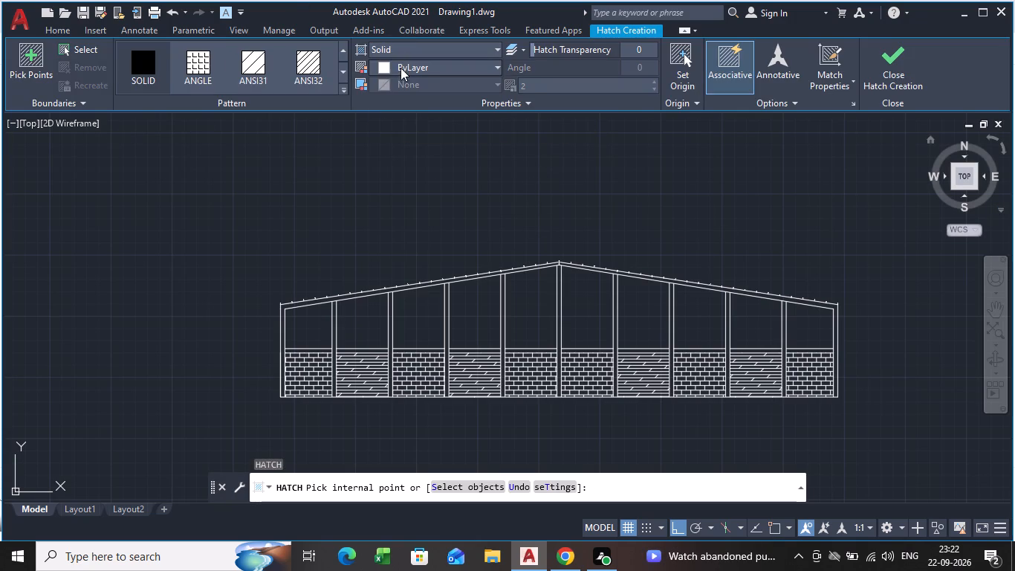
{"action": "left_click", "coordinate": [441, 65]}
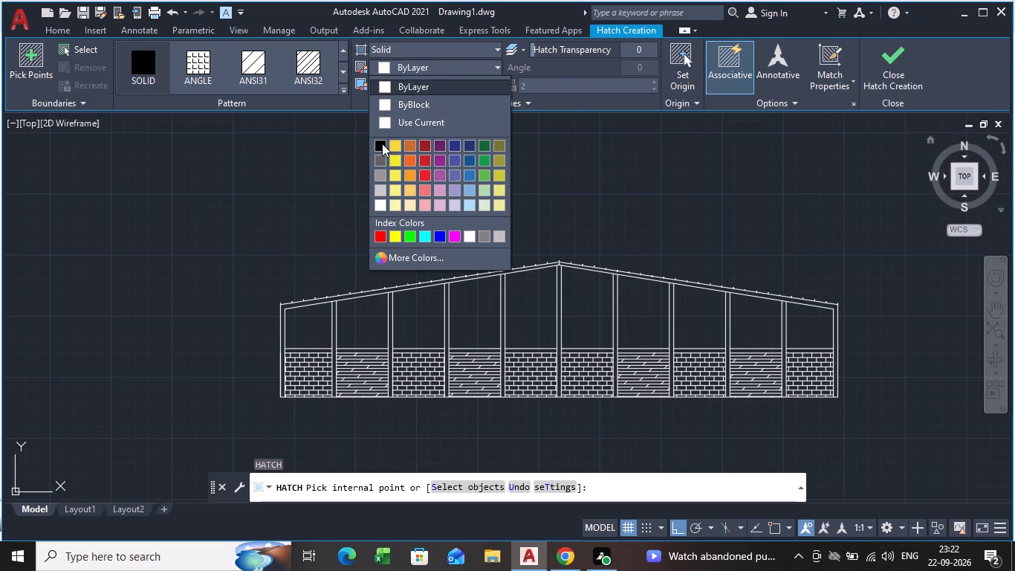
{"action": "left_click", "coordinate": [381, 213]}
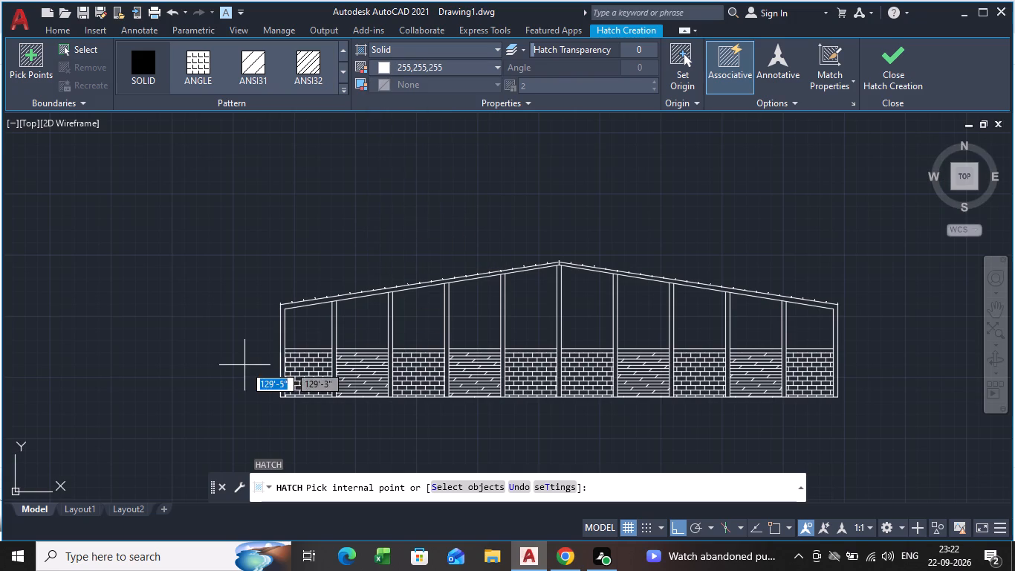
{"action": "scroll", "coordinate": [259, 357], "scroll_direction": "up", "scroll_amount": 3}
{"action": "left_click", "coordinate": [426, 298]}
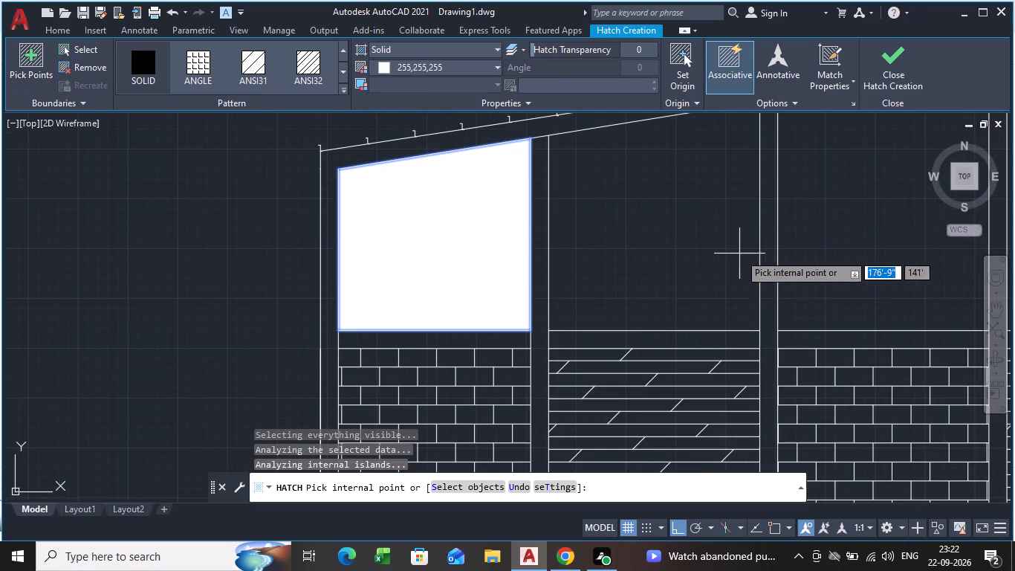
{"action": "left_click", "coordinate": [712, 275]}
Add the upper panels of the third through tenth bays to the white solid hatch and finish it.
{"action": "scroll", "coordinate": [818, 297], "scroll_direction": "down", "scroll_amount": 3}
{"action": "middle_click_drag", "start_coordinate": [818, 297], "coordinate": [472, 305]}
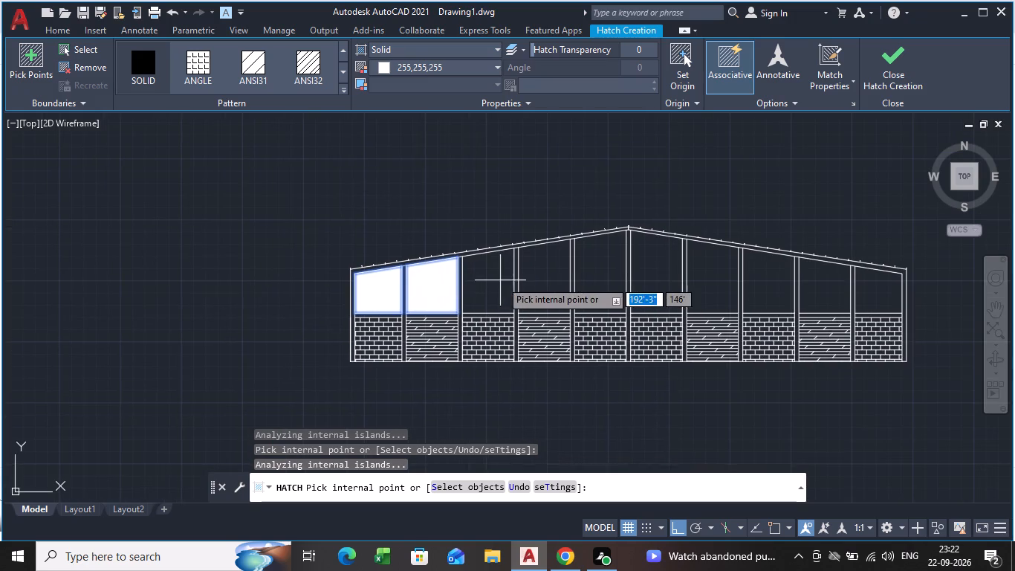
{"action": "left_click", "coordinate": [496, 280]}
{"action": "left_click", "coordinate": [554, 283]}
{"action": "left_click", "coordinate": [594, 280]}
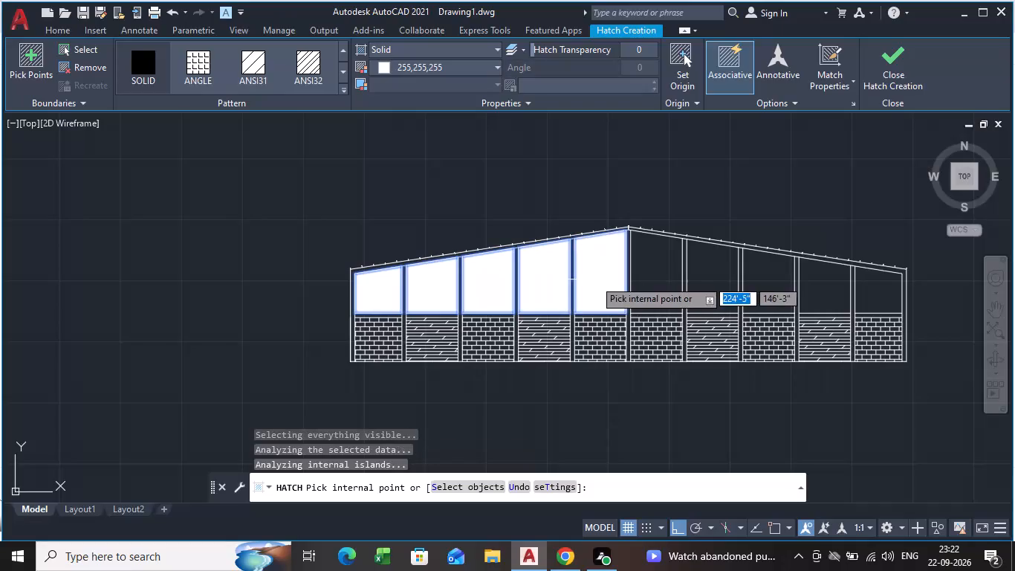
{"action": "left_click", "coordinate": [650, 280]}
{"action": "left_click", "coordinate": [700, 280]}
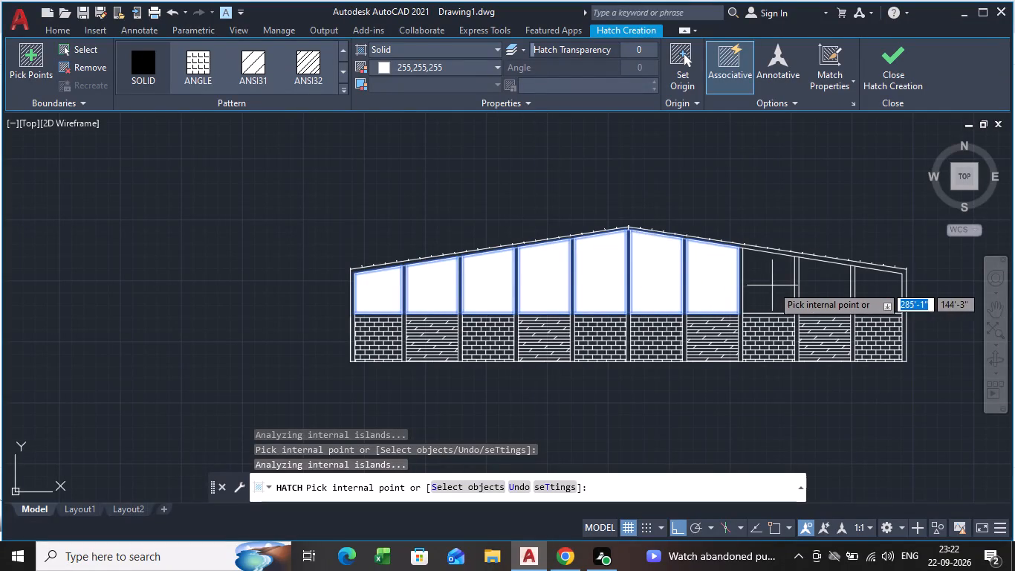
{"action": "left_click", "coordinate": [772, 285]}
{"action": "left_click", "coordinate": [818, 291]}
{"action": "left_click", "coordinate": [881, 296]}
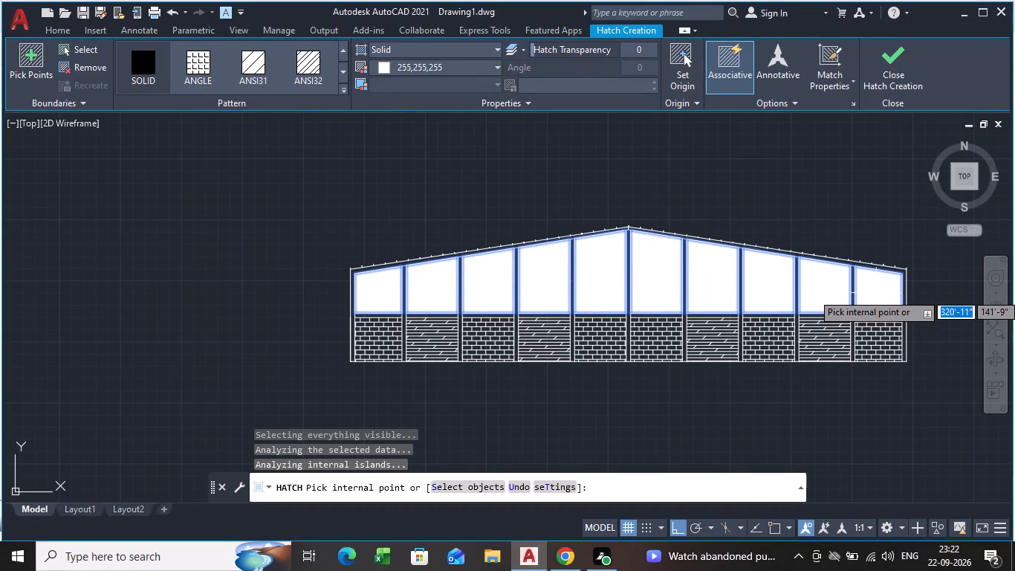
{"action": "left_click", "coordinate": [878, 81]}
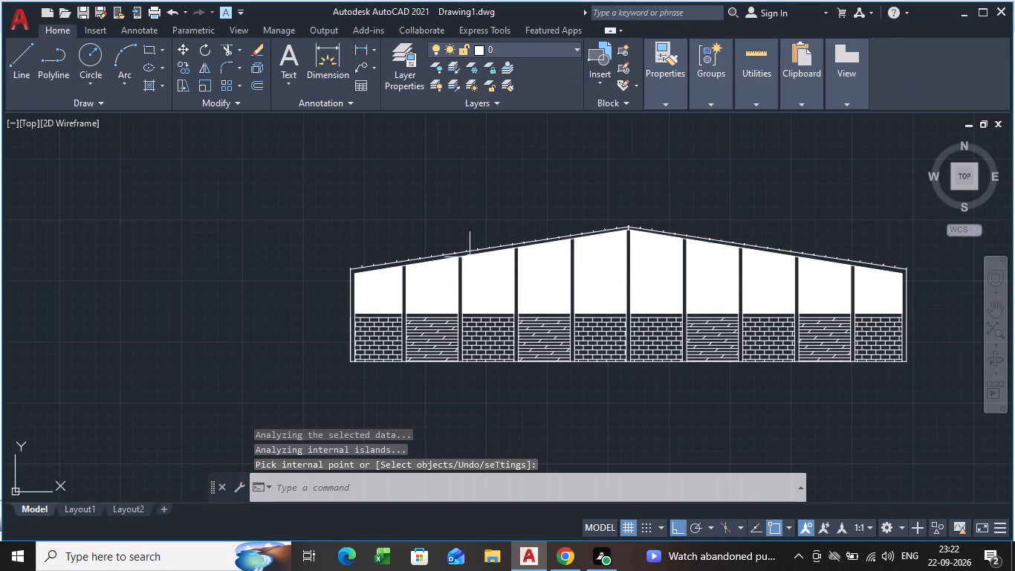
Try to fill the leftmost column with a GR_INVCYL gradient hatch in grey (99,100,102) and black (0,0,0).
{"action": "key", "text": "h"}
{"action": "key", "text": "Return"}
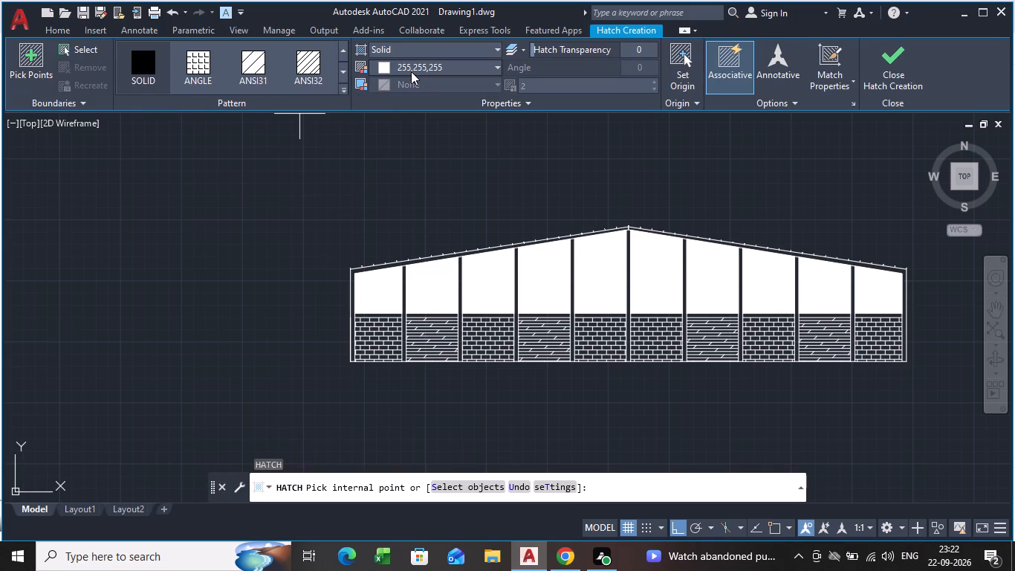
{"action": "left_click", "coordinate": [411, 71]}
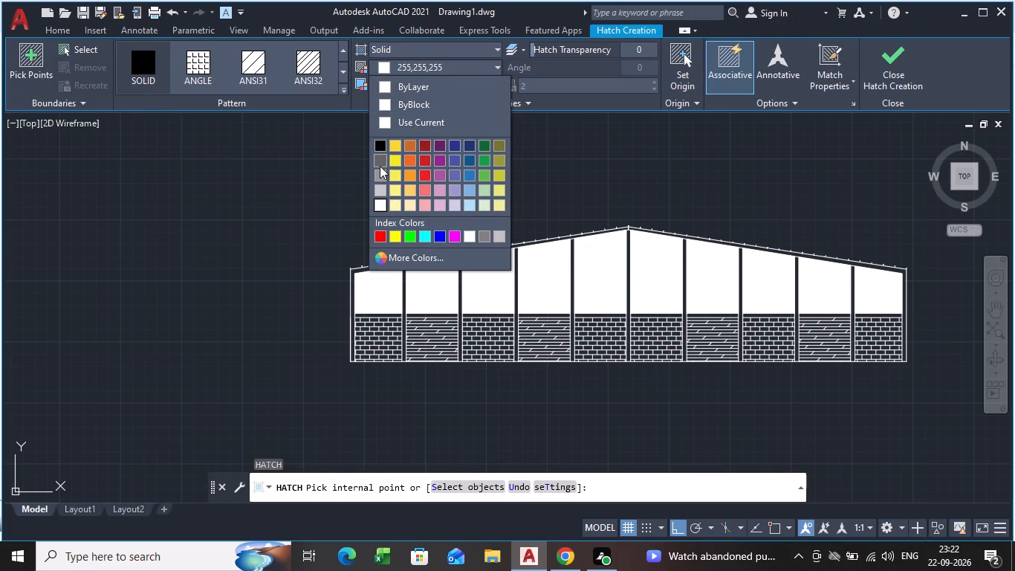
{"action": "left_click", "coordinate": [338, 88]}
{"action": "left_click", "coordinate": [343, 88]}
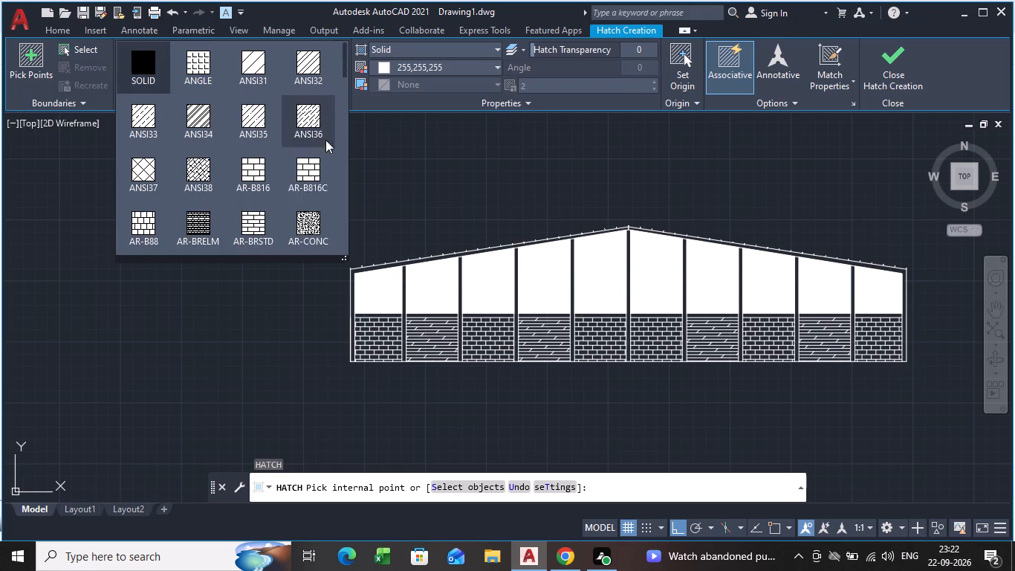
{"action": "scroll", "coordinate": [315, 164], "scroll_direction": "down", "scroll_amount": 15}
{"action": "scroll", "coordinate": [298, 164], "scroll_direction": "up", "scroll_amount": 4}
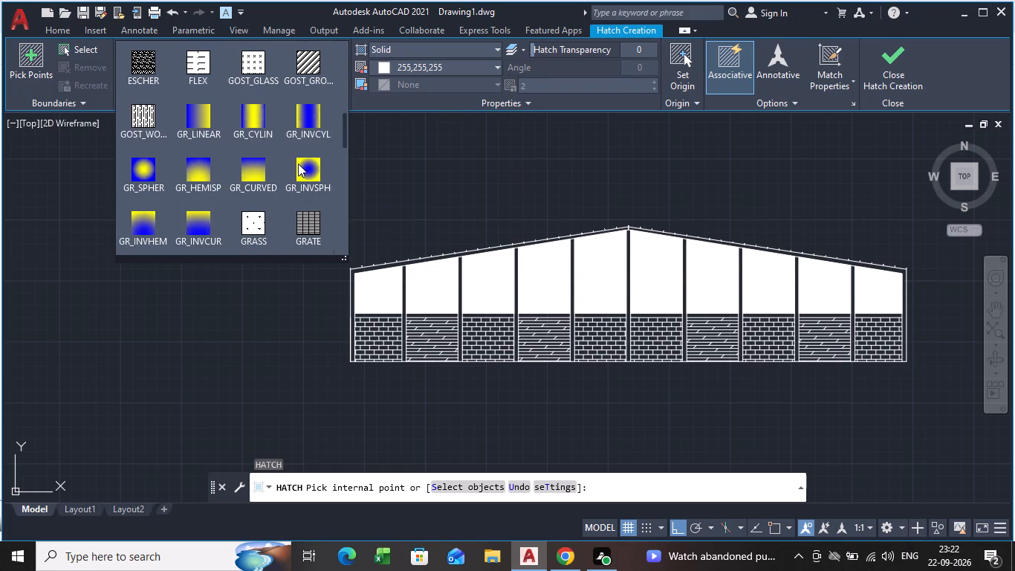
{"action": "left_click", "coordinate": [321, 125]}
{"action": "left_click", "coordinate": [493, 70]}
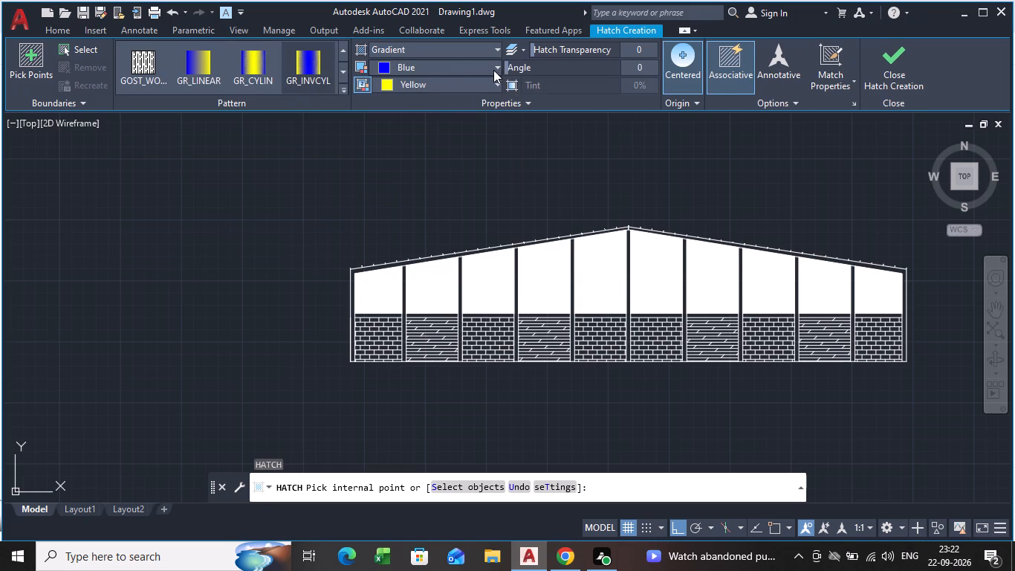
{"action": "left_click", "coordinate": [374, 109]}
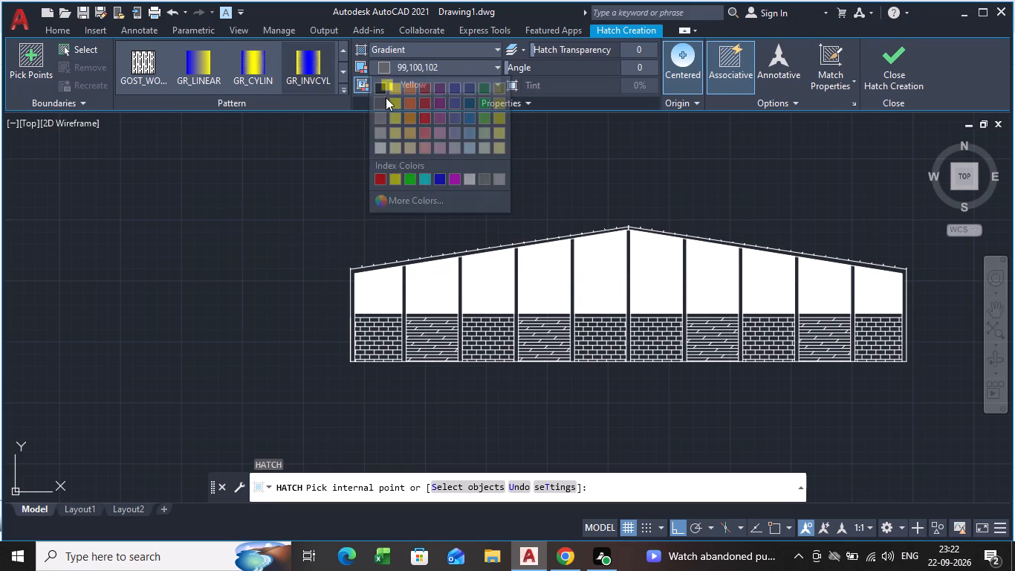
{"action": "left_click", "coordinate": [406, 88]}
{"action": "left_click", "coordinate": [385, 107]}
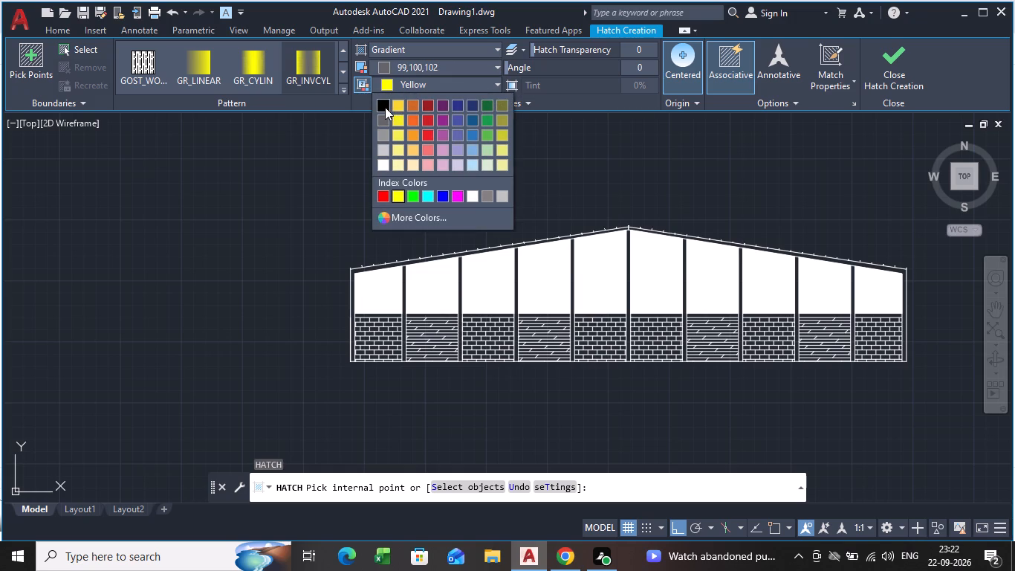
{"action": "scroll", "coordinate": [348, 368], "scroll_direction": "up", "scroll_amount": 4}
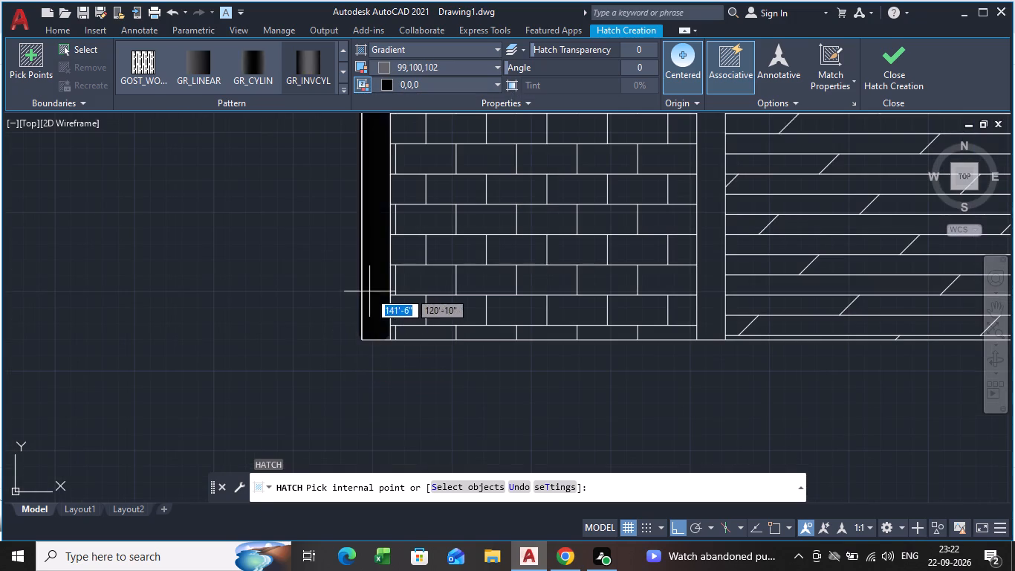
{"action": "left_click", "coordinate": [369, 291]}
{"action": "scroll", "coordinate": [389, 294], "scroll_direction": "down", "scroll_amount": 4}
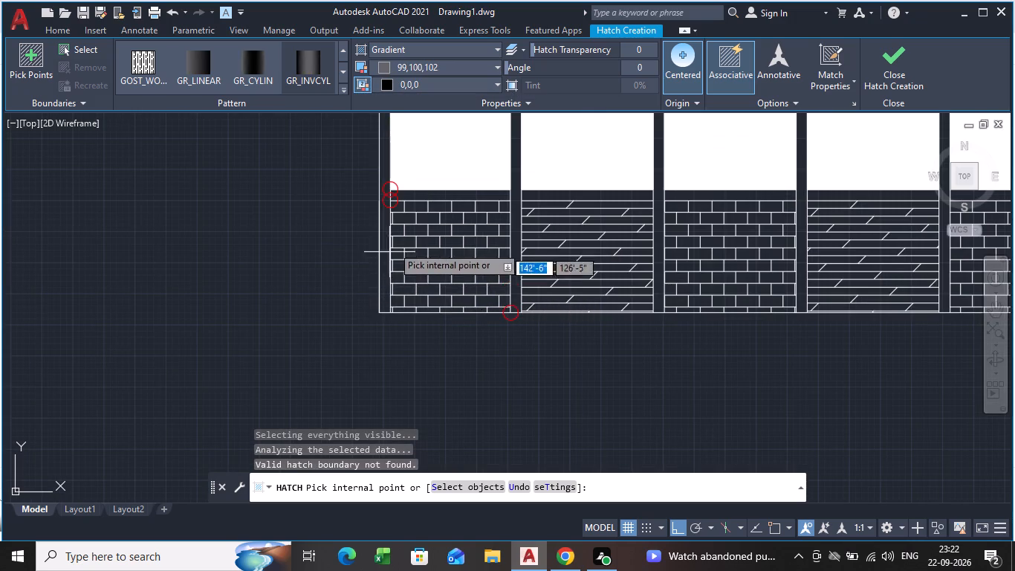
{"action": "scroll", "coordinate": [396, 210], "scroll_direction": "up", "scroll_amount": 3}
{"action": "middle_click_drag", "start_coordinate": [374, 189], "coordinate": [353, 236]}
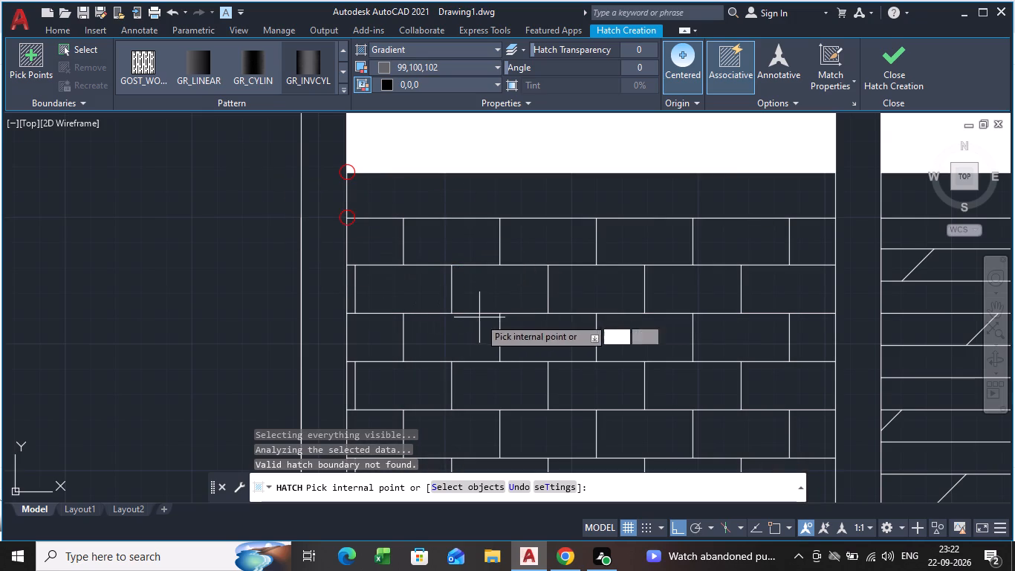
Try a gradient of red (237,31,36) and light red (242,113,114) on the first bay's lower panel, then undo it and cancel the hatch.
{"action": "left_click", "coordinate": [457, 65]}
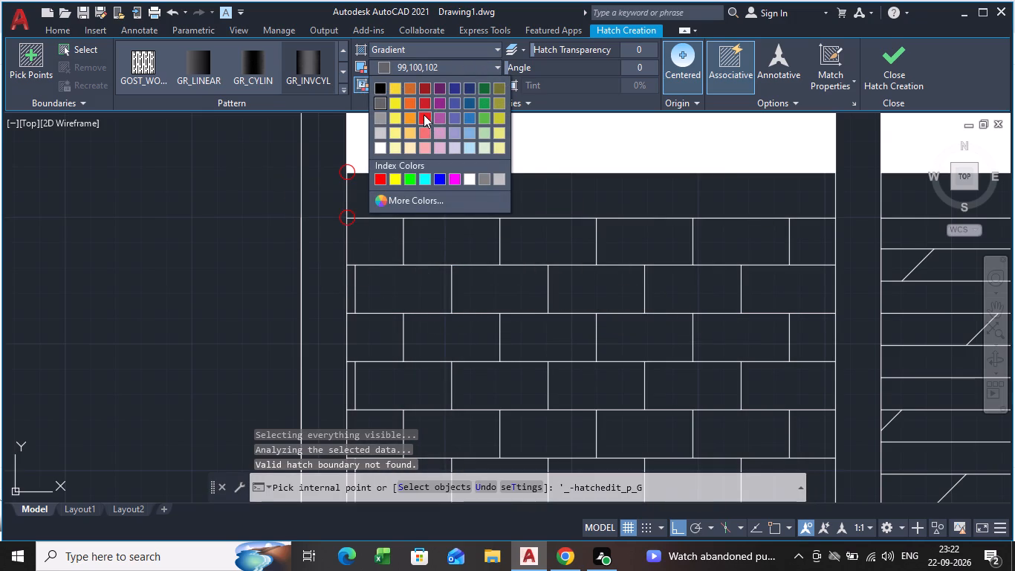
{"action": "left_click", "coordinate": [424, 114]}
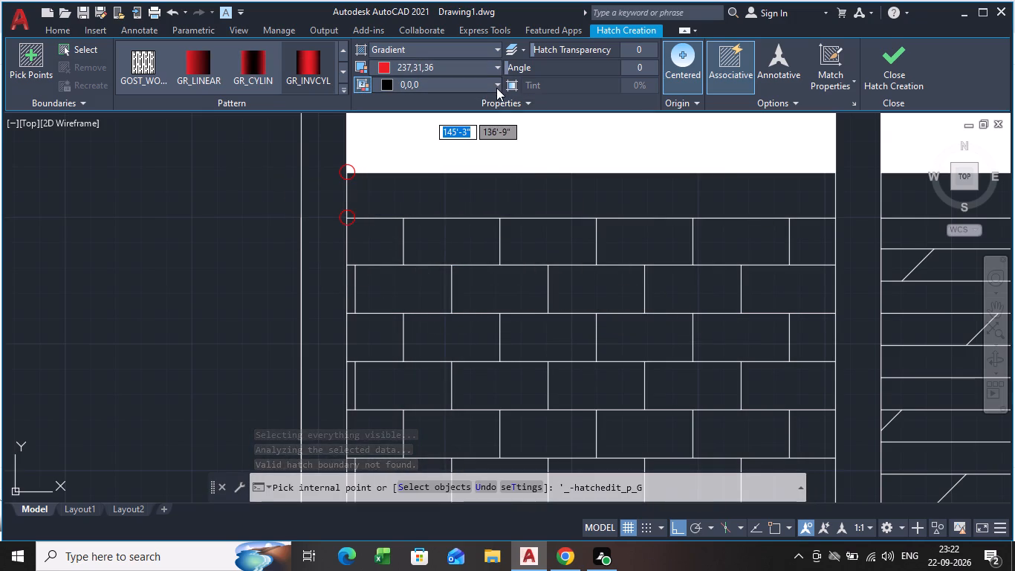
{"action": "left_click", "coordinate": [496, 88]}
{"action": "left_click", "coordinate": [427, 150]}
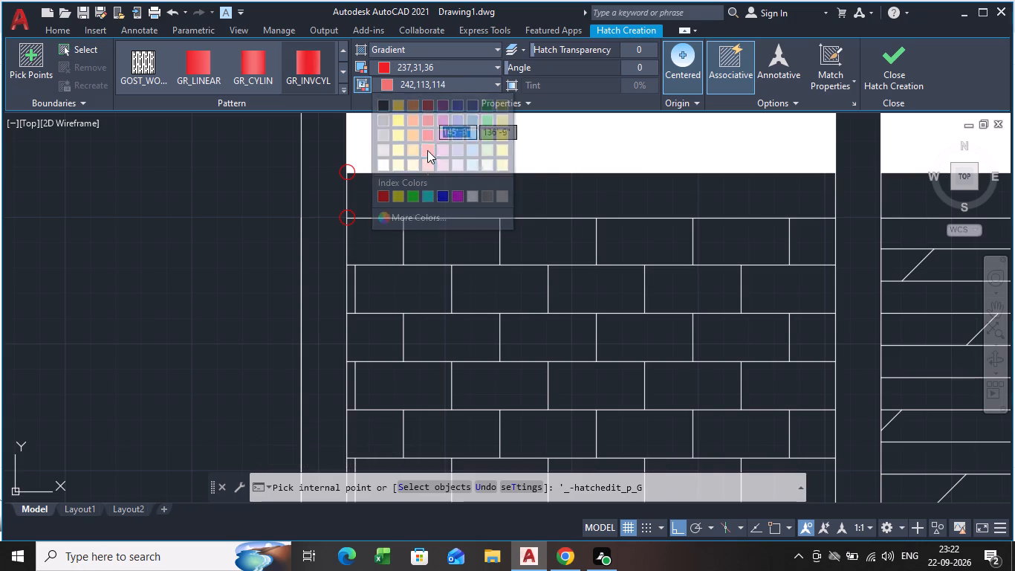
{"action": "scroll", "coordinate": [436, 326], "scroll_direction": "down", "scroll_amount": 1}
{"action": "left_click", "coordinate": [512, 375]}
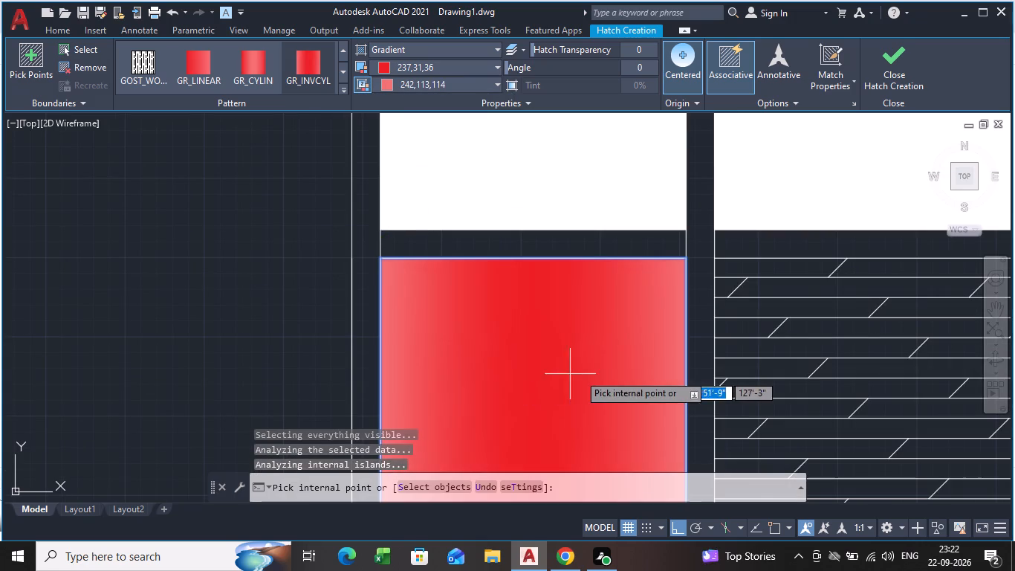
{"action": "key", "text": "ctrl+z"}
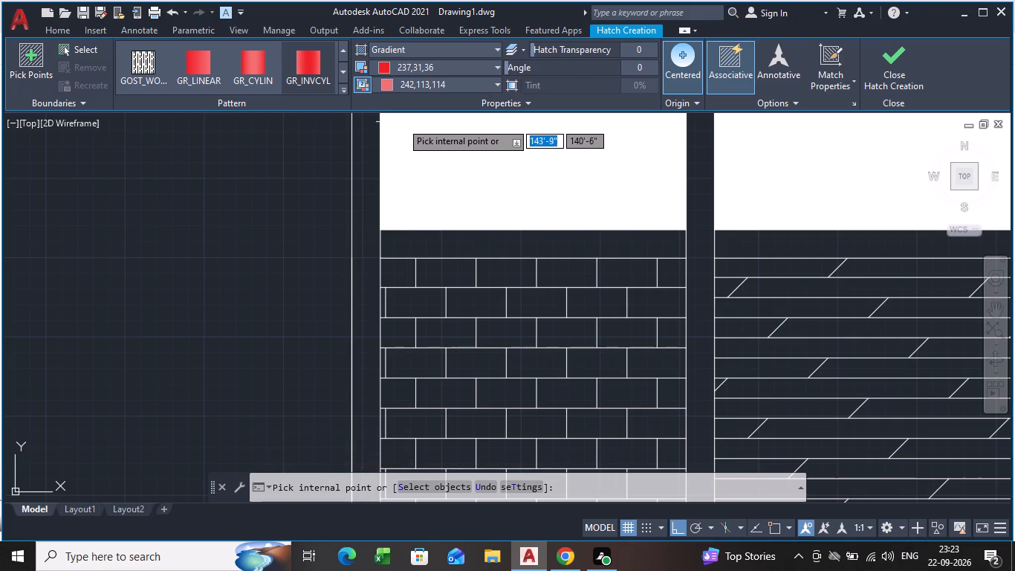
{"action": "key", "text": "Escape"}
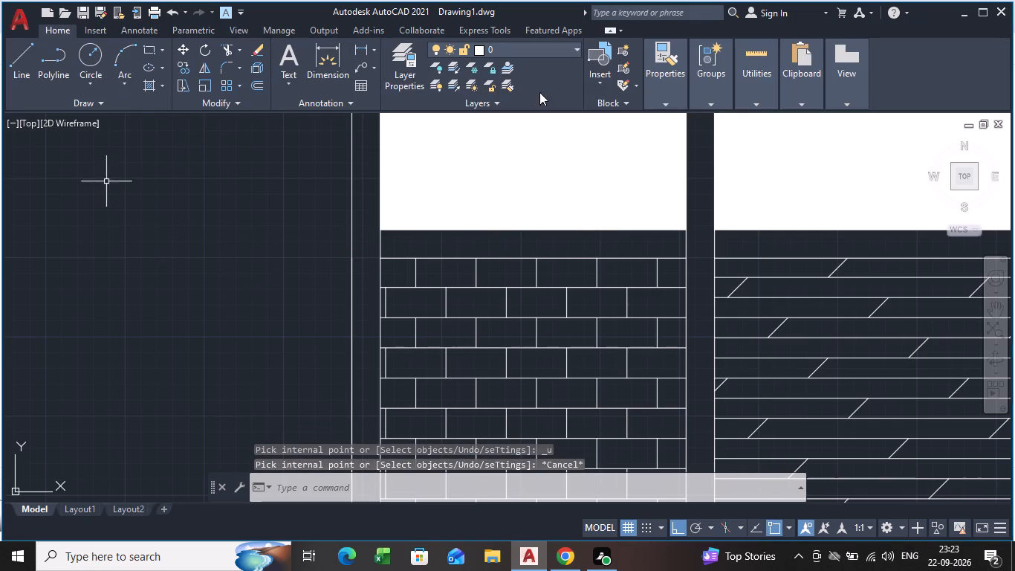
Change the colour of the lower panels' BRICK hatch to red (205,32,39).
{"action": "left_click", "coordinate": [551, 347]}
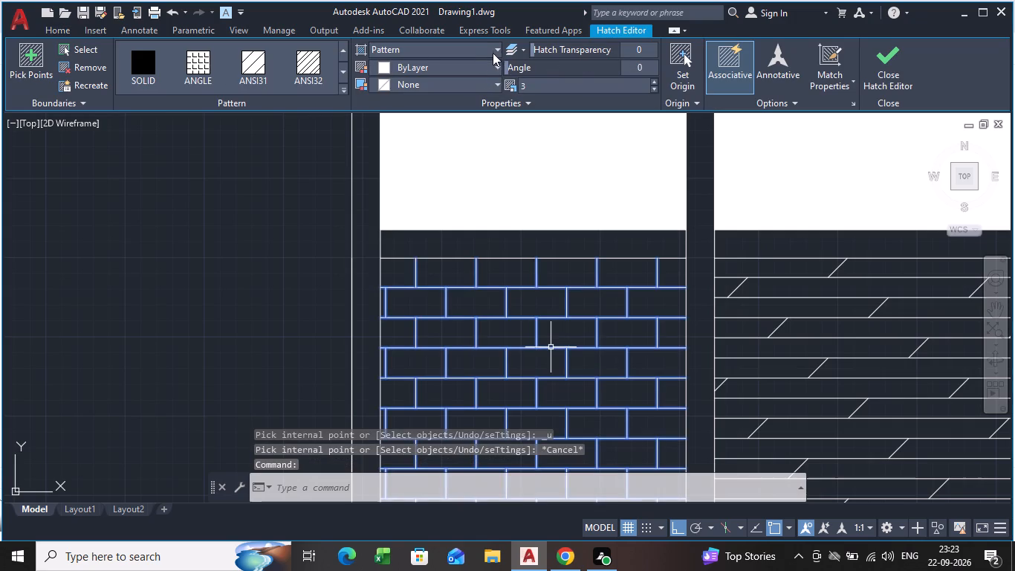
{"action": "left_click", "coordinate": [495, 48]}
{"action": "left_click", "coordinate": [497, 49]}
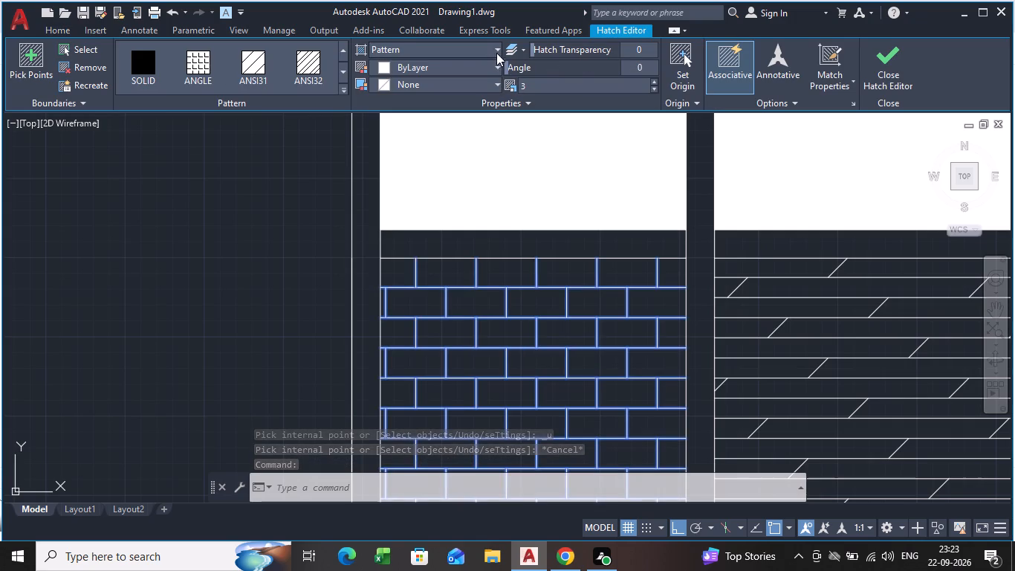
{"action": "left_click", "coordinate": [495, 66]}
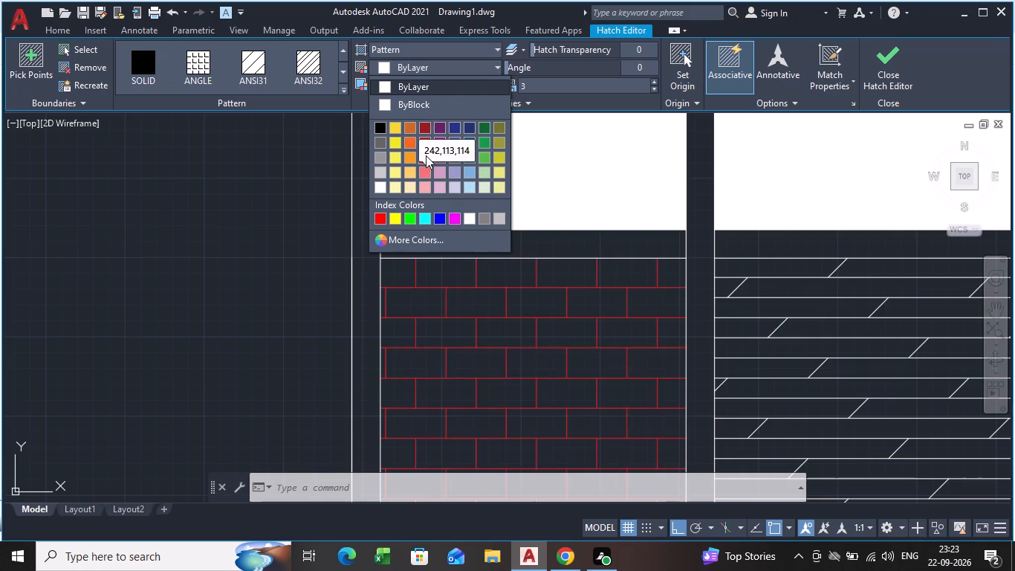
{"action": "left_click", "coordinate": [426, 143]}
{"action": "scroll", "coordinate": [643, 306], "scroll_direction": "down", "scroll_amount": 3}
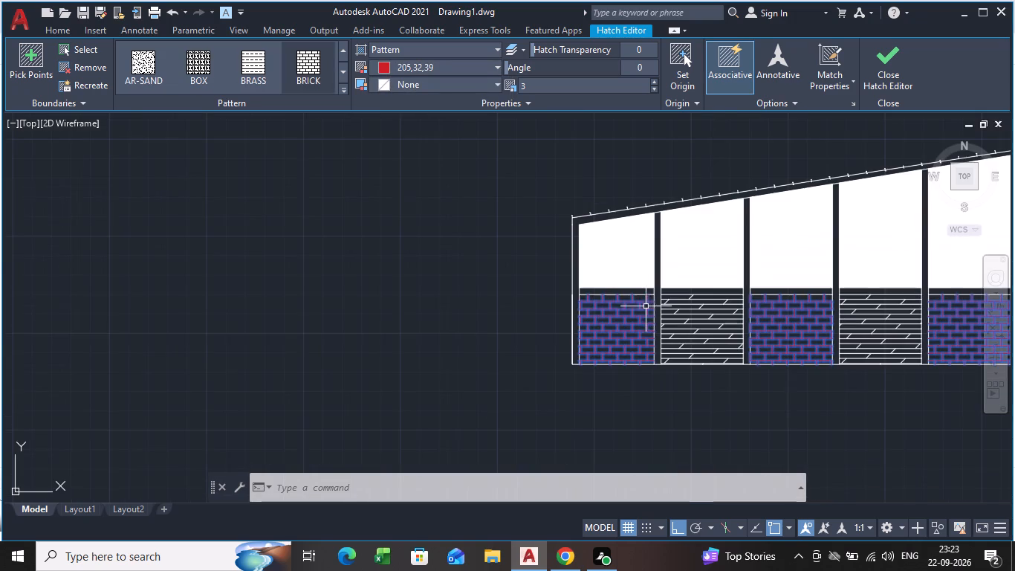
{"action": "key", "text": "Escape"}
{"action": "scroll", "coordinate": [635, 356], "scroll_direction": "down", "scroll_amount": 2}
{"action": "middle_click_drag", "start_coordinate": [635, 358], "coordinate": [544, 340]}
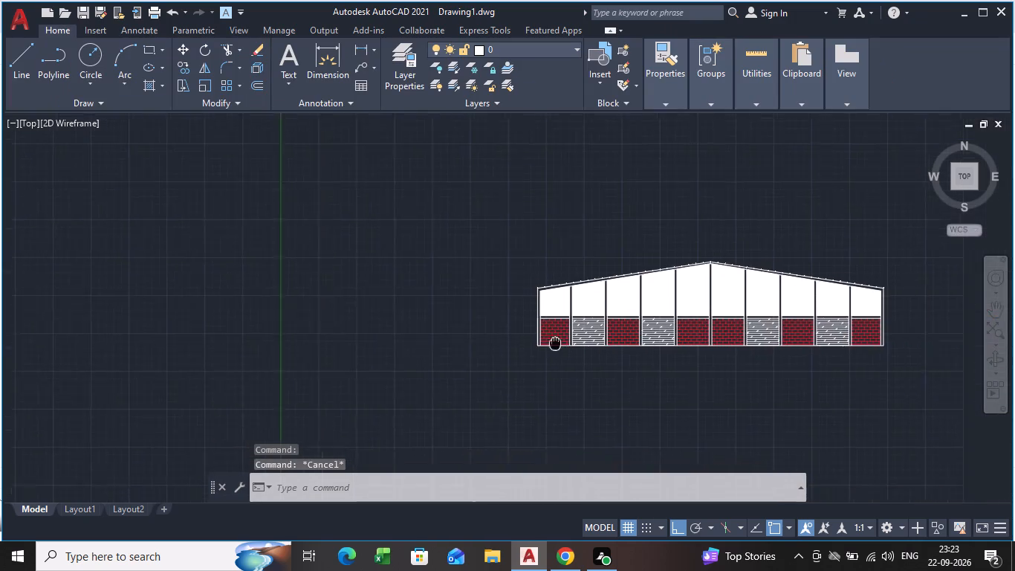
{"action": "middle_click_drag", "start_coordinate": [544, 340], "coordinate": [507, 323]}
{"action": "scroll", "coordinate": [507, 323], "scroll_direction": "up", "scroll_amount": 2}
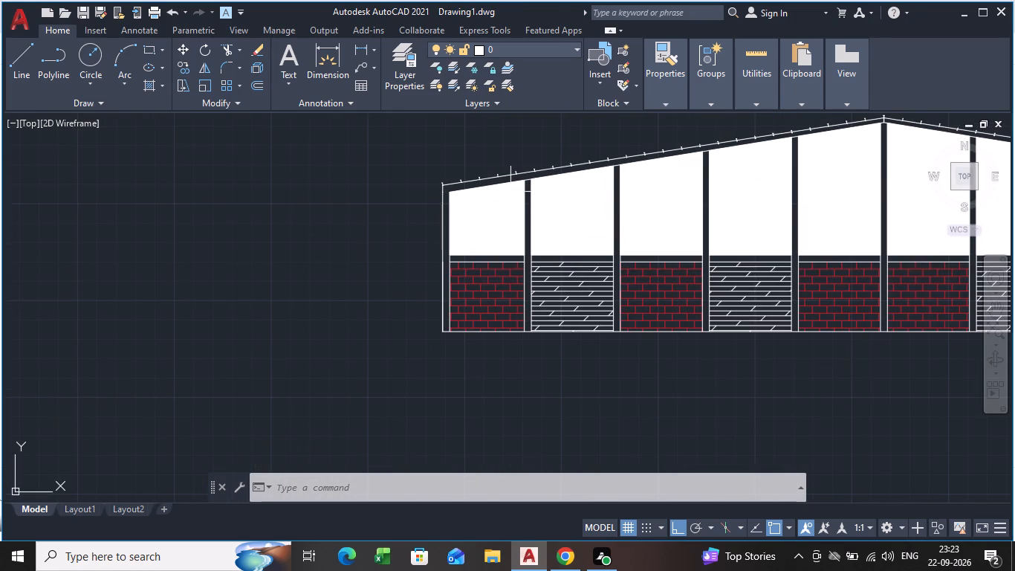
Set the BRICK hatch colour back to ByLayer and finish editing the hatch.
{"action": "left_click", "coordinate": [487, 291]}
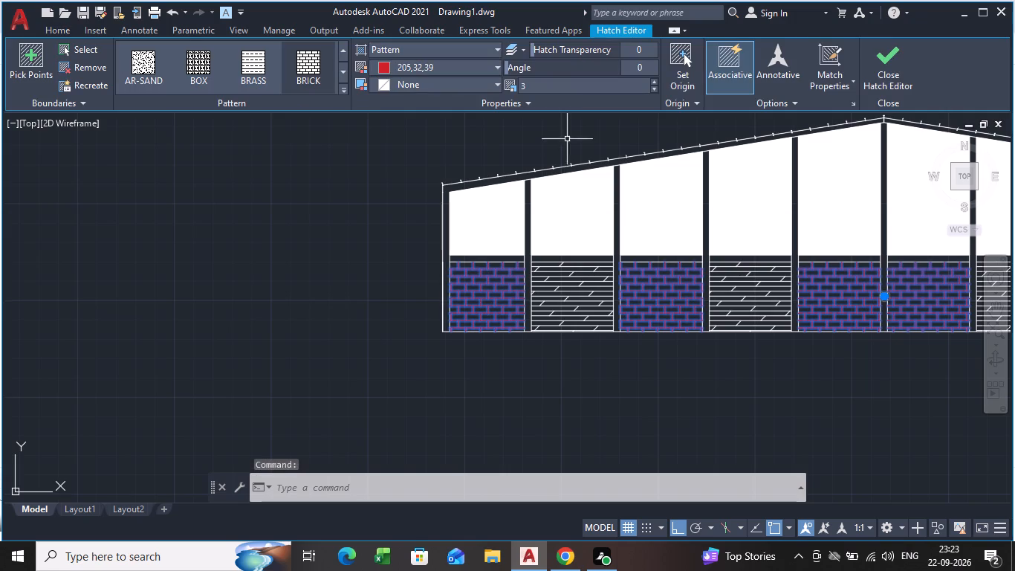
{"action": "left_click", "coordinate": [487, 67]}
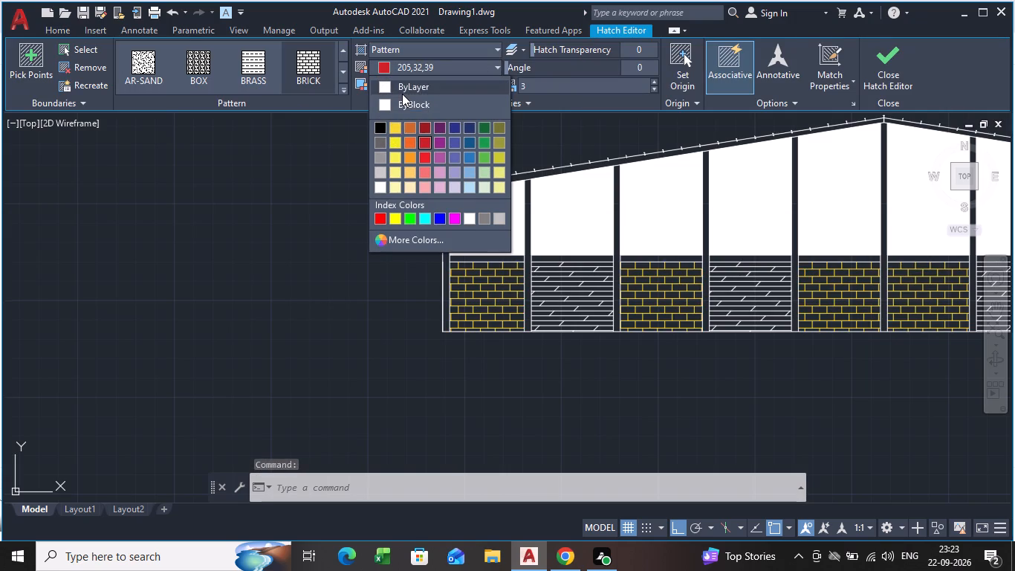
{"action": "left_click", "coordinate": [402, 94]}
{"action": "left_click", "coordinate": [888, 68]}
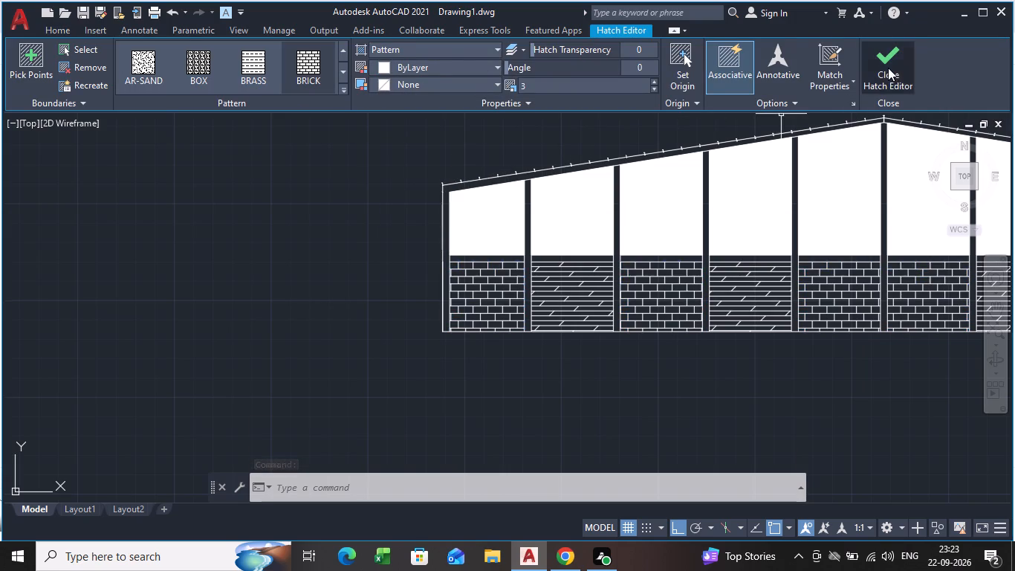
Start a solid hatch in grey (147,149,152) and fill the columns on both sides of the second bay.
{"action": "middle_click_drag", "start_coordinate": [692, 276], "coordinate": [438, 234]}
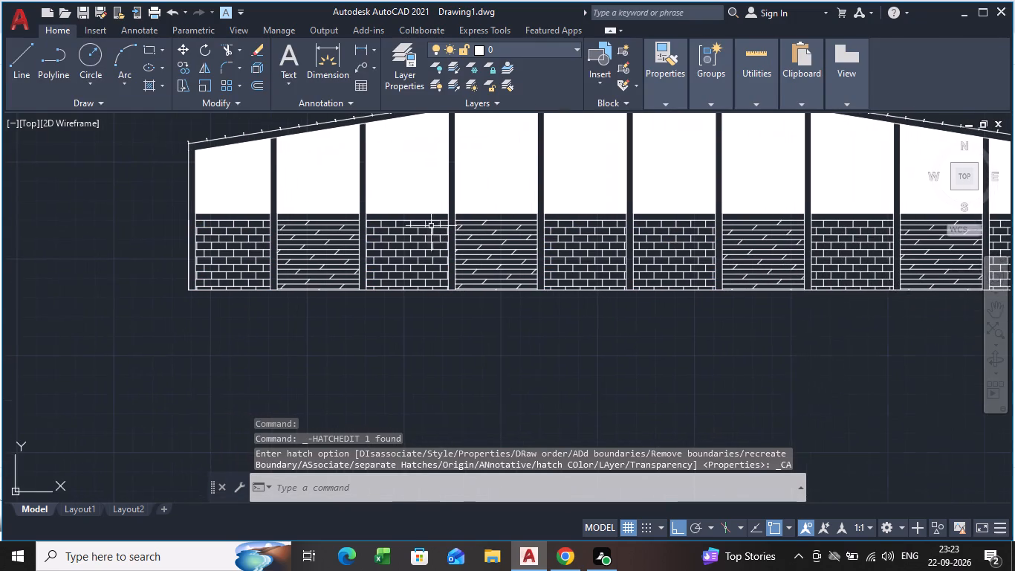
{"action": "key", "text": "h"}
{"action": "key", "text": "Return"}
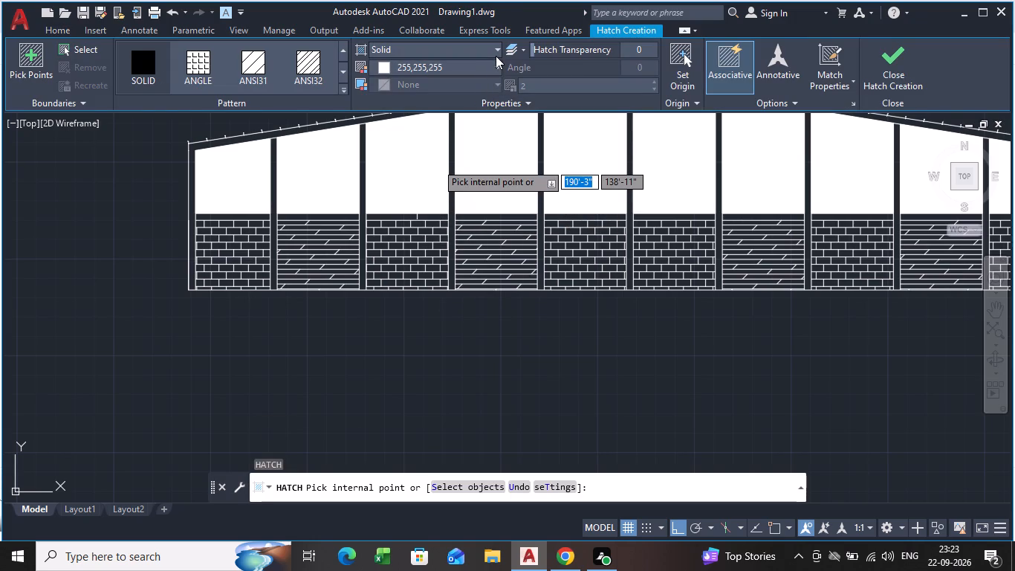
{"action": "left_click", "coordinate": [488, 48]}
{"action": "left_click", "coordinate": [418, 71]}
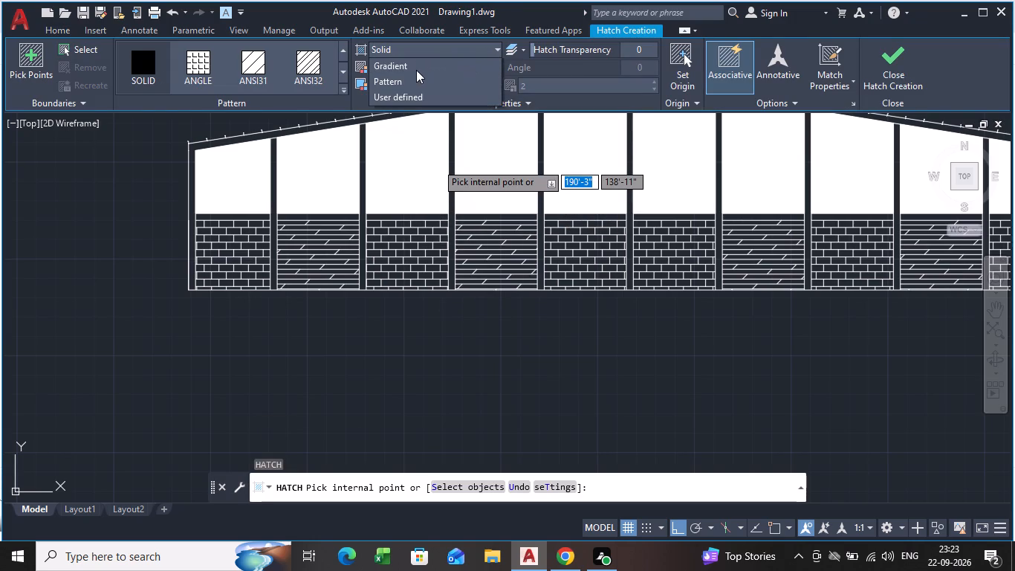
{"action": "scroll", "coordinate": [299, 84], "scroll_direction": "up", "scroll_amount": 1}
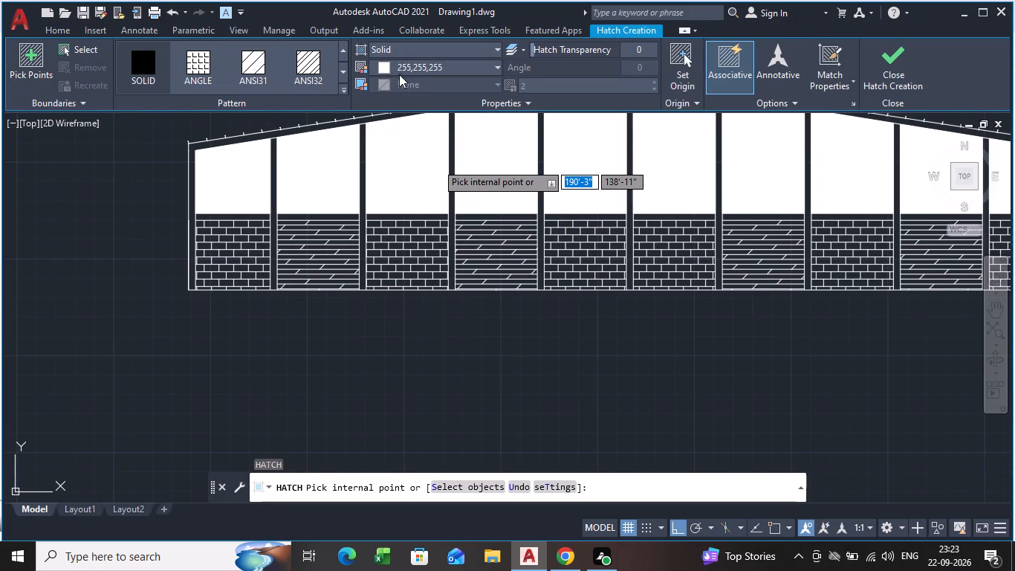
{"action": "left_click", "coordinate": [399, 81]}
{"action": "left_click", "coordinate": [435, 67]}
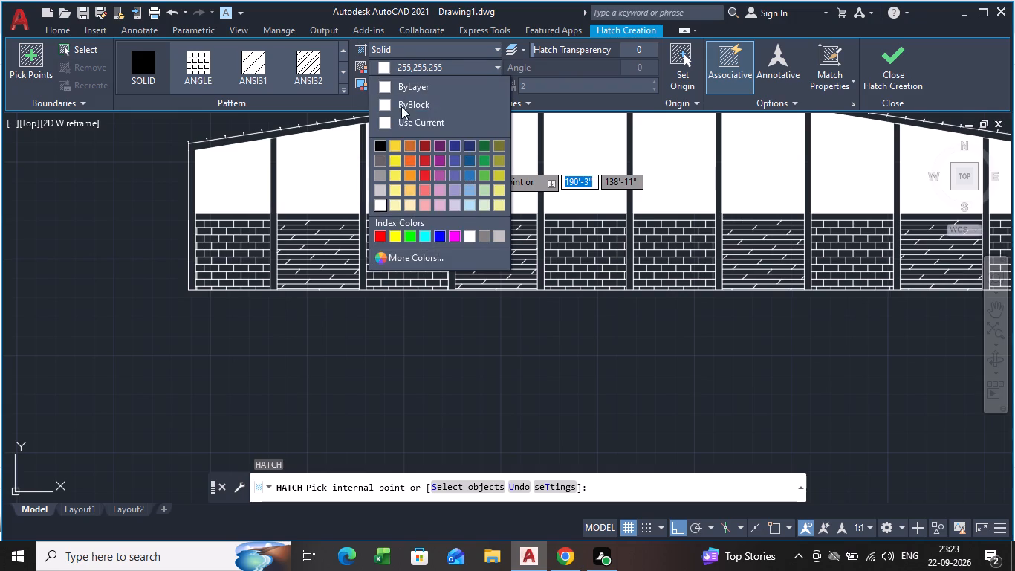
{"action": "left_click", "coordinate": [382, 175]}
{"action": "scroll", "coordinate": [242, 200], "scroll_direction": "up", "scroll_amount": 2}
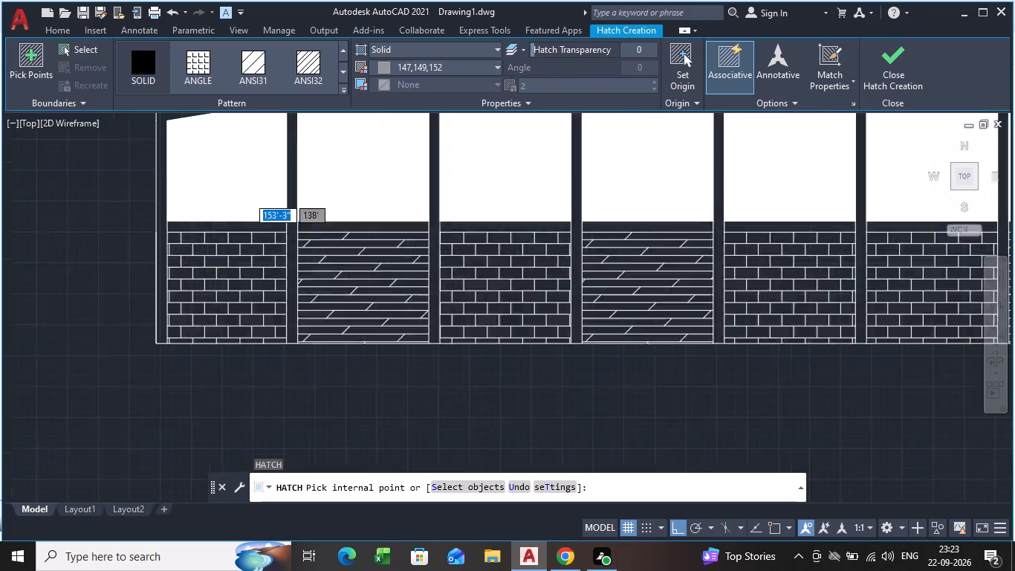
{"action": "scroll", "coordinate": [250, 194], "scroll_direction": "up", "scroll_amount": 1}
{"action": "left_click", "coordinate": [351, 197]}
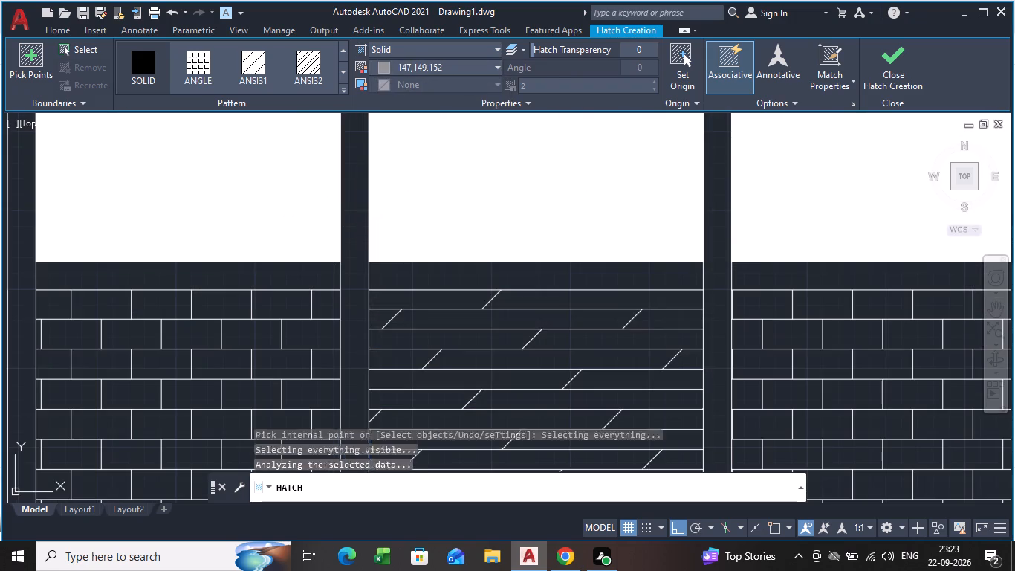
{"action": "scroll", "coordinate": [528, 217], "scroll_direction": "down", "scroll_amount": 2}
{"action": "left_click", "coordinate": [719, 253]}
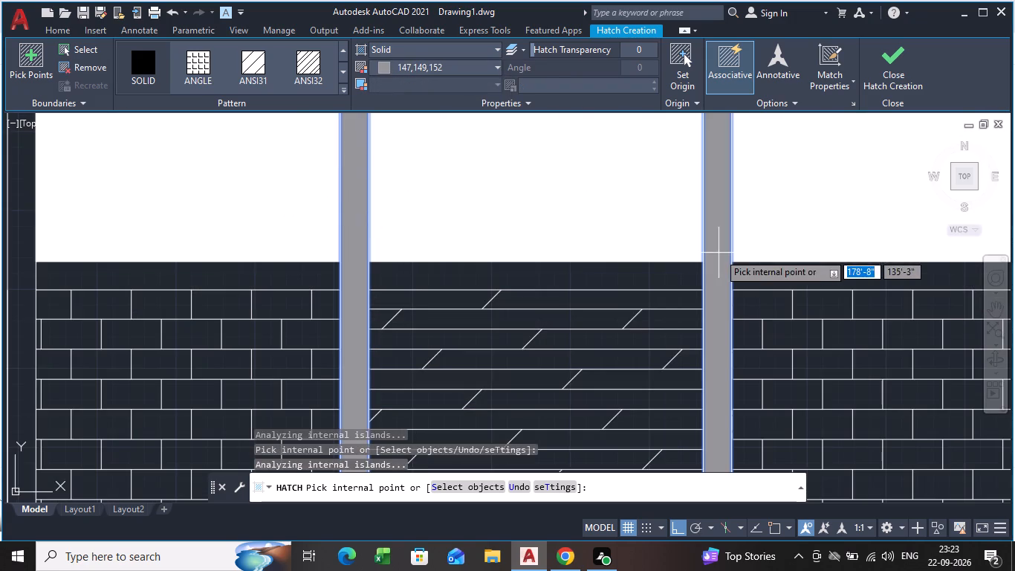
Fill the column between the third and fourth bays and the third bay's horizontal beam with solid grey (147,149,152).
{"action": "scroll", "coordinate": [739, 272], "scroll_direction": "down", "scroll_amount": 4}
{"action": "scroll", "coordinate": [822, 316], "scroll_direction": "down", "scroll_amount": 2}
{"action": "middle_click_drag", "start_coordinate": [822, 316], "coordinate": [478, 250]}
{"action": "scroll", "coordinate": [551, 213], "scroll_direction": "up", "scroll_amount": 3}
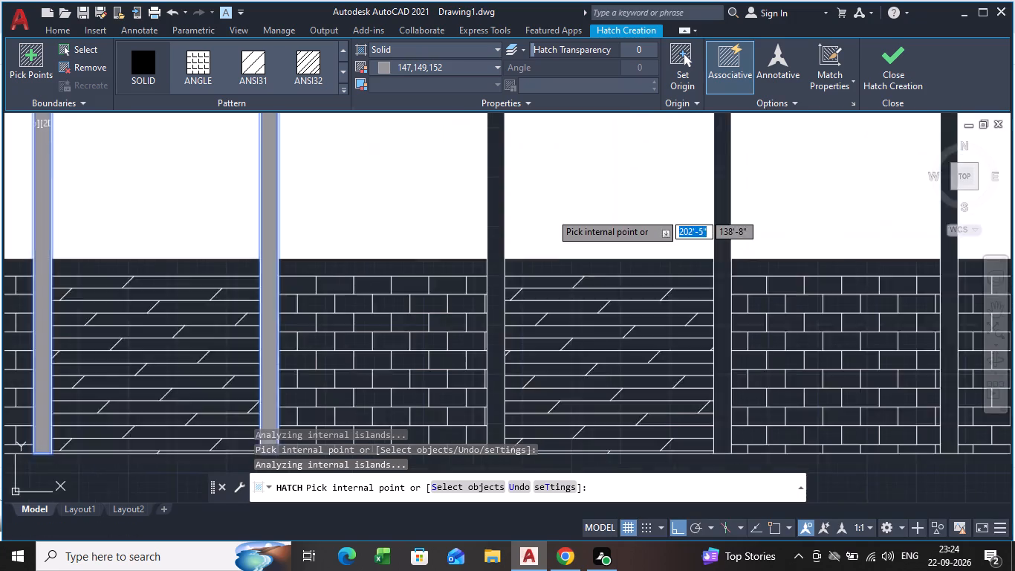
{"action": "left_click", "coordinate": [458, 241]}
{"action": "left_click", "coordinate": [372, 300]}
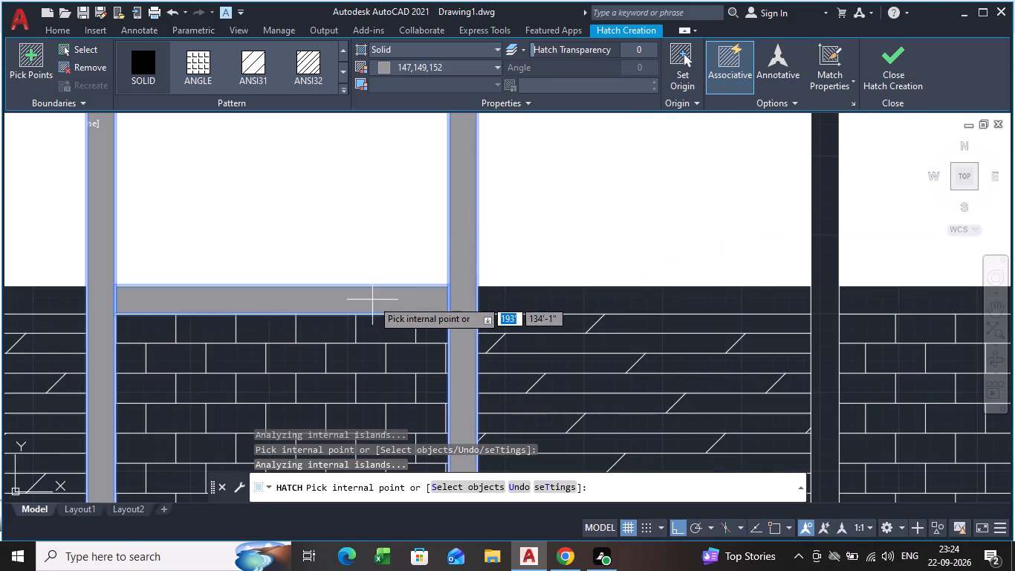
Fill the fourth bay's horizontal beam and the column between the fourth and fifth bays with grey, undoing stray upper-panel fills.
{"action": "left_click", "coordinate": [555, 302]}
{"action": "left_click", "coordinate": [805, 270]}
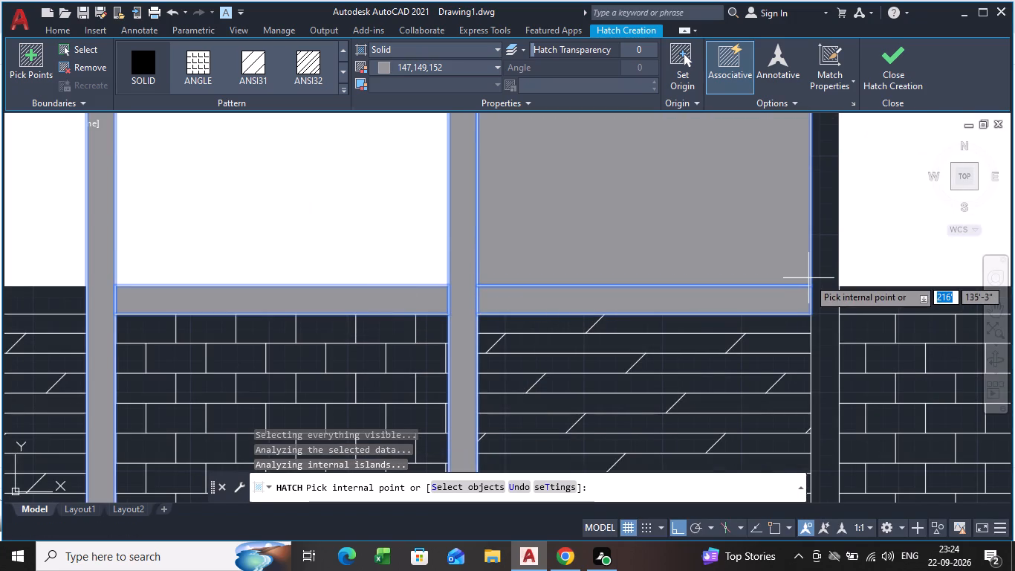
{"action": "key", "text": "ctrl+z"}
{"action": "left_click", "coordinate": [846, 257]}
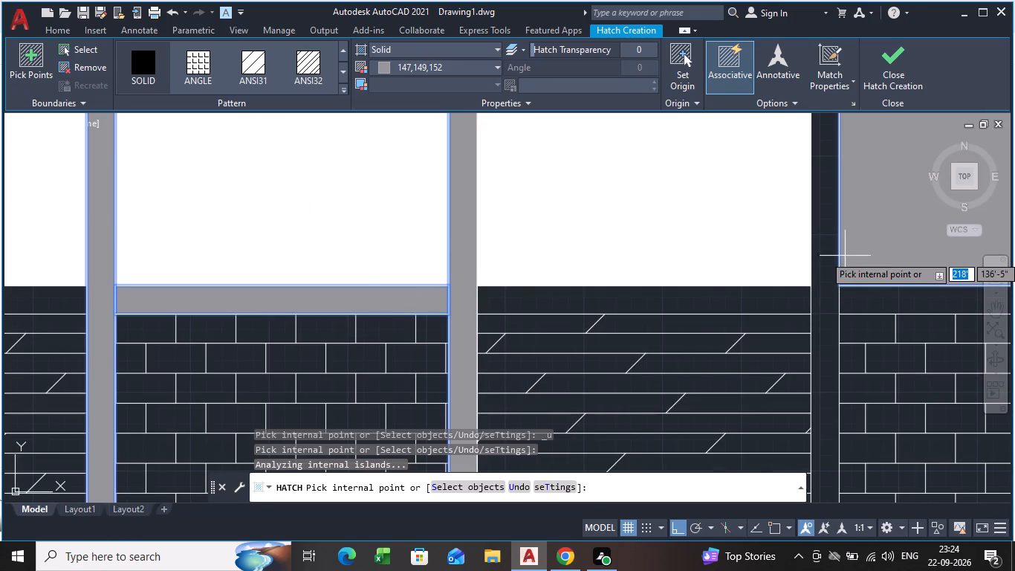
{"action": "key", "text": "ctrl+z"}
{"action": "scroll", "coordinate": [720, 285], "scroll_direction": "up", "scroll_amount": 3}
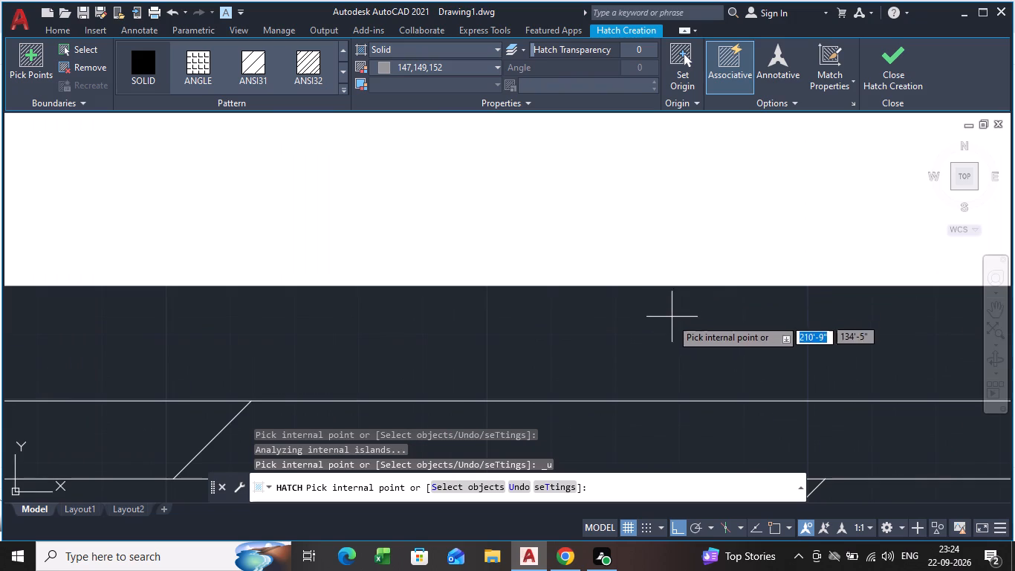
{"action": "left_click", "coordinate": [665, 336]}
{"action": "scroll", "coordinate": [669, 335], "scroll_direction": "down", "scroll_amount": 5}
{"action": "scroll", "coordinate": [730, 300], "scroll_direction": "up", "scroll_amount": 3}
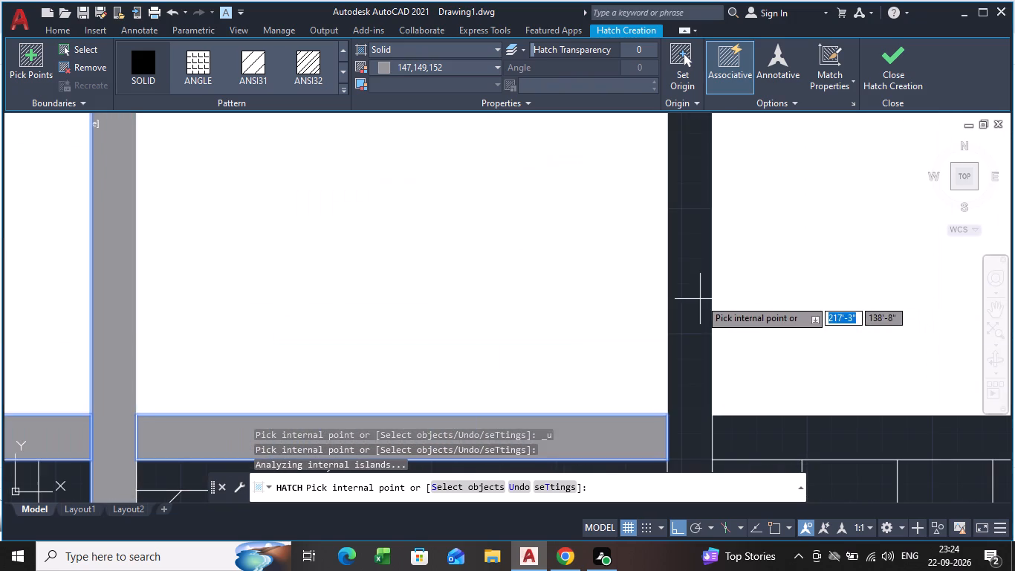
{"action": "left_click", "coordinate": [700, 299]}
Fill the horizontal beams of the fifth and sixth bays, the ridge column, and the column between the sixth and seventh bays.
{"action": "scroll", "coordinate": [700, 299], "scroll_direction": "down", "scroll_amount": 4}
{"action": "scroll", "coordinate": [773, 297], "scroll_direction": "up", "scroll_amount": 3}
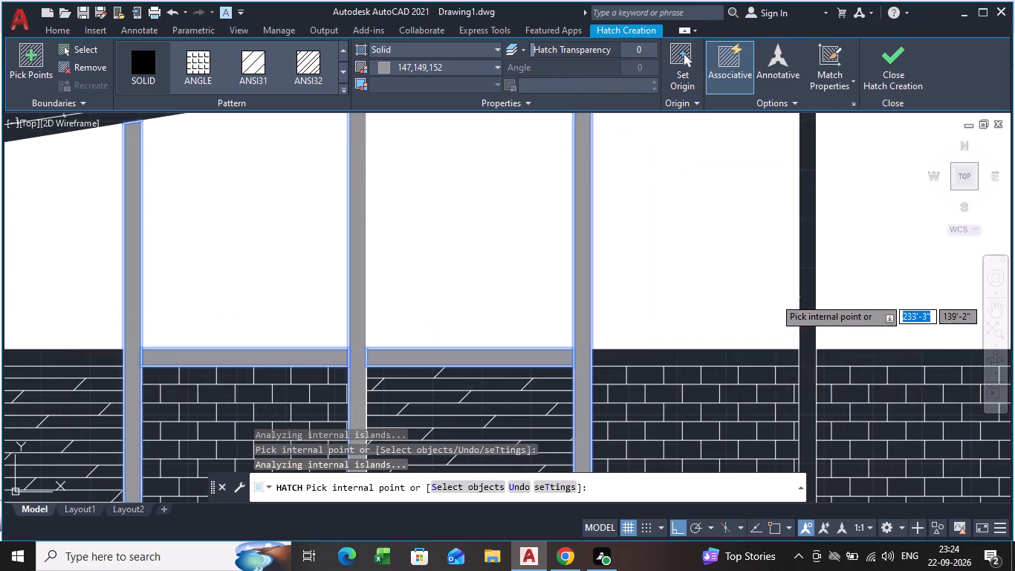
{"action": "left_click", "coordinate": [716, 359]}
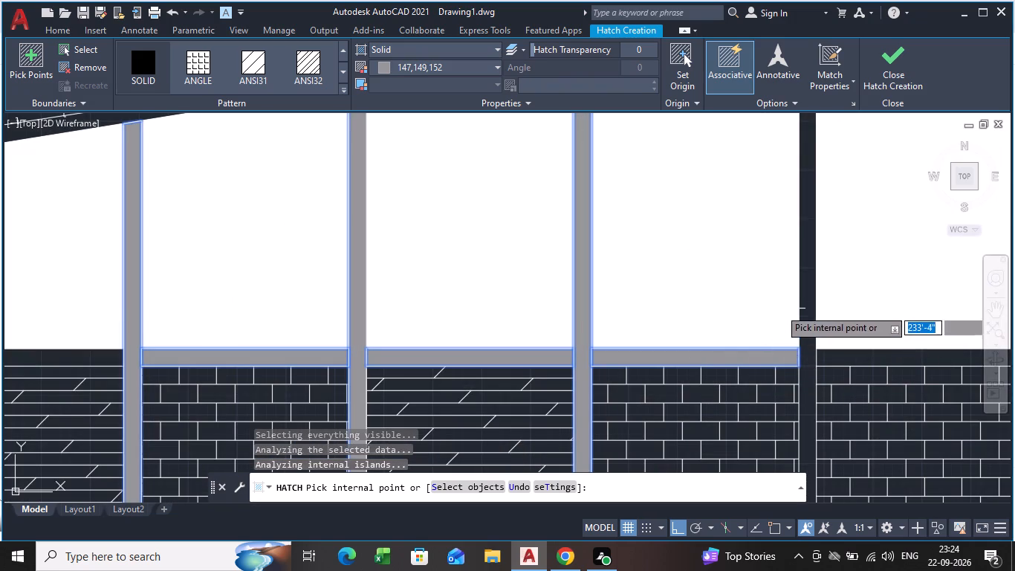
{"action": "left_click", "coordinate": [808, 290]}
{"action": "scroll", "coordinate": [808, 312], "scroll_direction": "down", "scroll_amount": 4}
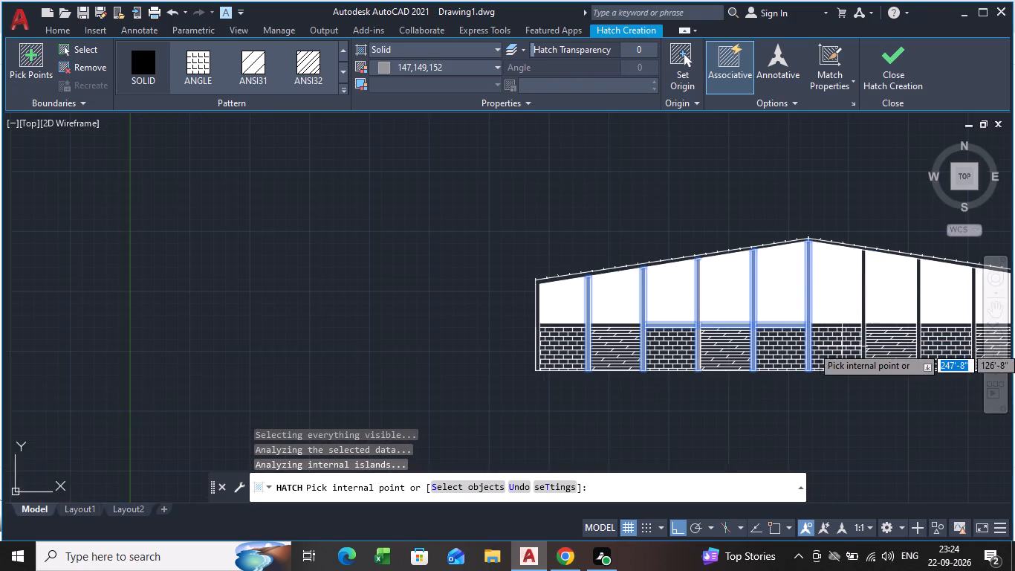
{"action": "middle_click_drag", "start_coordinate": [840, 340], "coordinate": [637, 296]}
{"action": "scroll", "coordinate": [639, 285], "scroll_direction": "up", "scroll_amount": 3}
{"action": "left_click", "coordinate": [628, 271]}
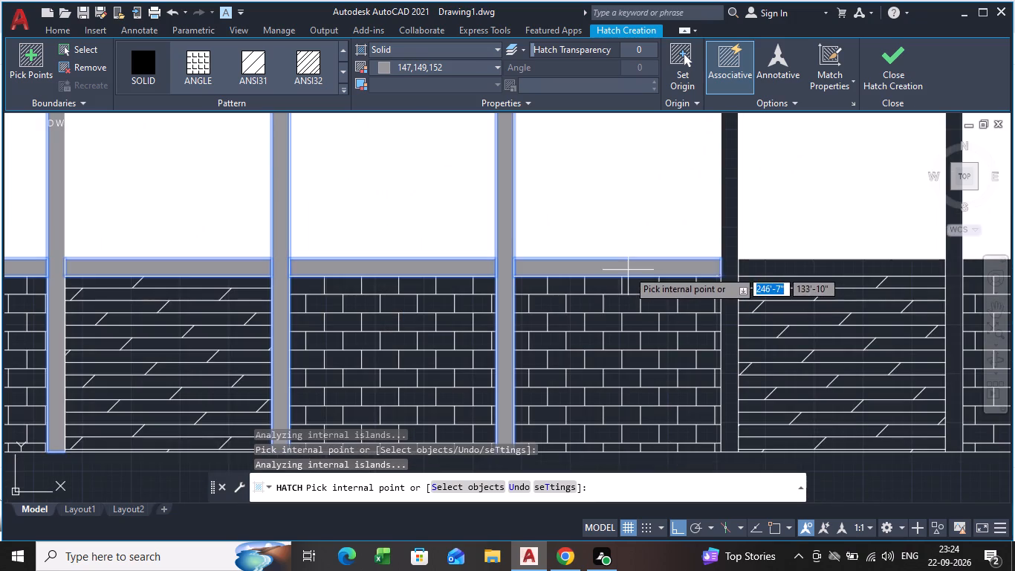
{"action": "left_click", "coordinate": [730, 232]}
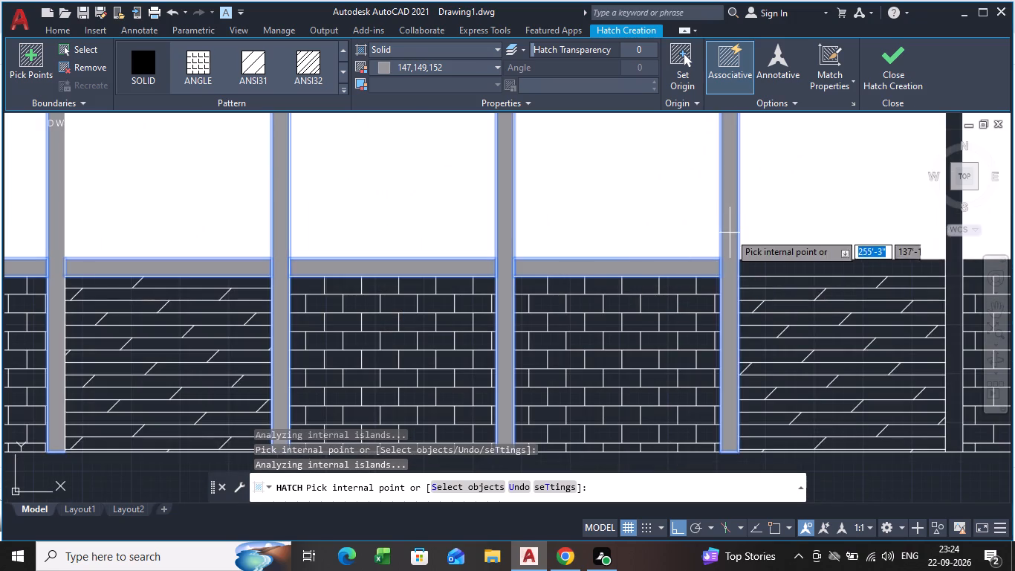
Fill the horizontal beams of the seventh and eighth bays and the column on the right side of each with grey.
{"action": "scroll", "coordinate": [777, 255], "scroll_direction": "up", "scroll_amount": 3}
{"action": "left_click", "coordinate": [756, 291]}
{"action": "scroll", "coordinate": [756, 291], "scroll_direction": "down", "scroll_amount": 6}
{"action": "middle_click_drag", "start_coordinate": [784, 291], "coordinate": [531, 257]}
{"action": "scroll", "coordinate": [545, 238], "scroll_direction": "up", "scroll_amount": 3}
{"action": "left_click", "coordinate": [560, 232]}
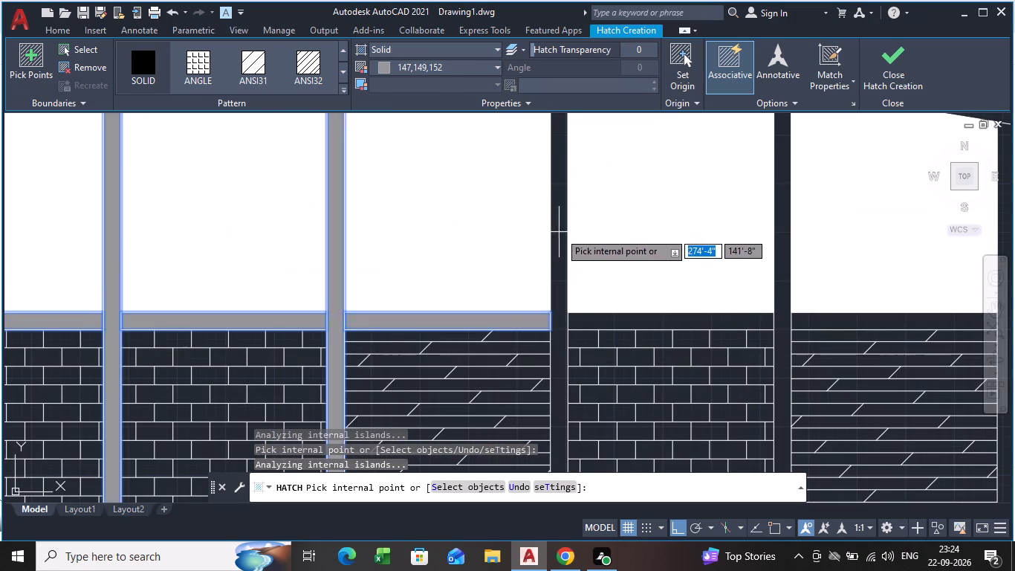
{"action": "left_click", "coordinate": [675, 320]}
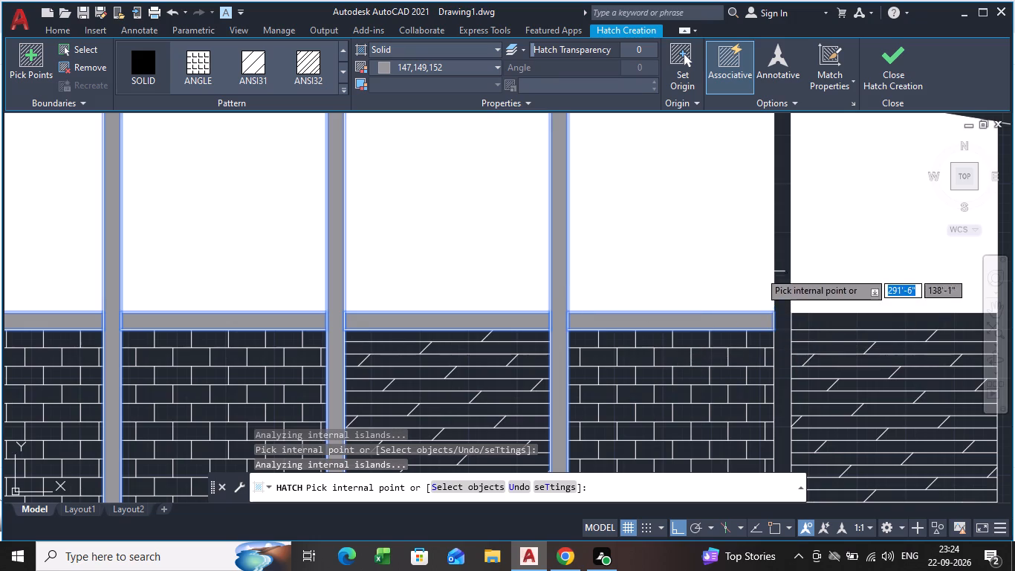
{"action": "left_click", "coordinate": [781, 245]}
Fill the horizontal beams of the ninth and tenth bays and the column between them with grey.
{"action": "scroll", "coordinate": [793, 330], "scroll_direction": "down", "scroll_amount": 3}
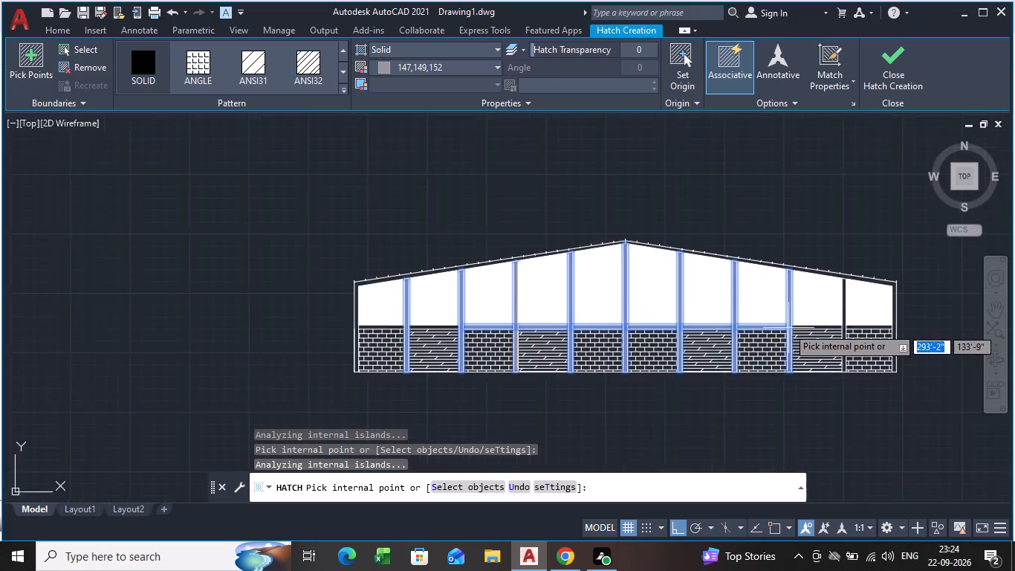
{"action": "middle_click_drag", "start_coordinate": [785, 326], "coordinate": [643, 291]}
{"action": "scroll", "coordinate": [669, 273], "scroll_direction": "up", "scroll_amount": 4}
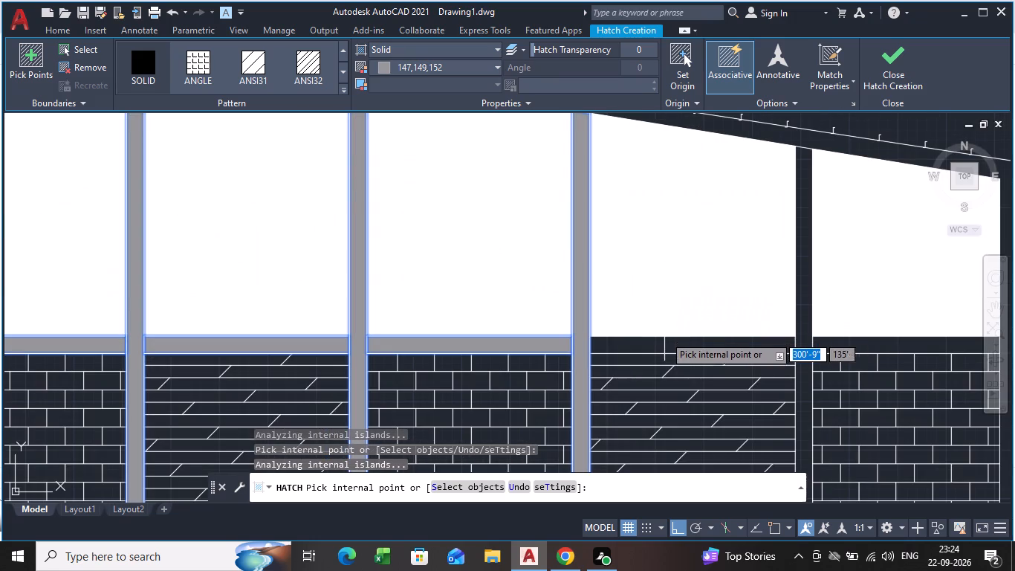
{"action": "left_click", "coordinate": [664, 342]}
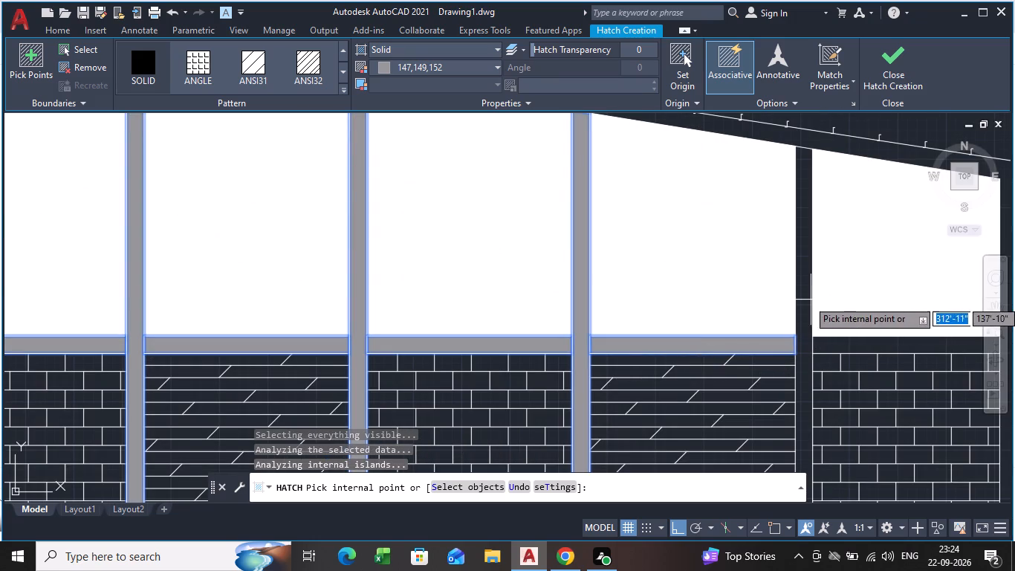
{"action": "left_click", "coordinate": [803, 313]}
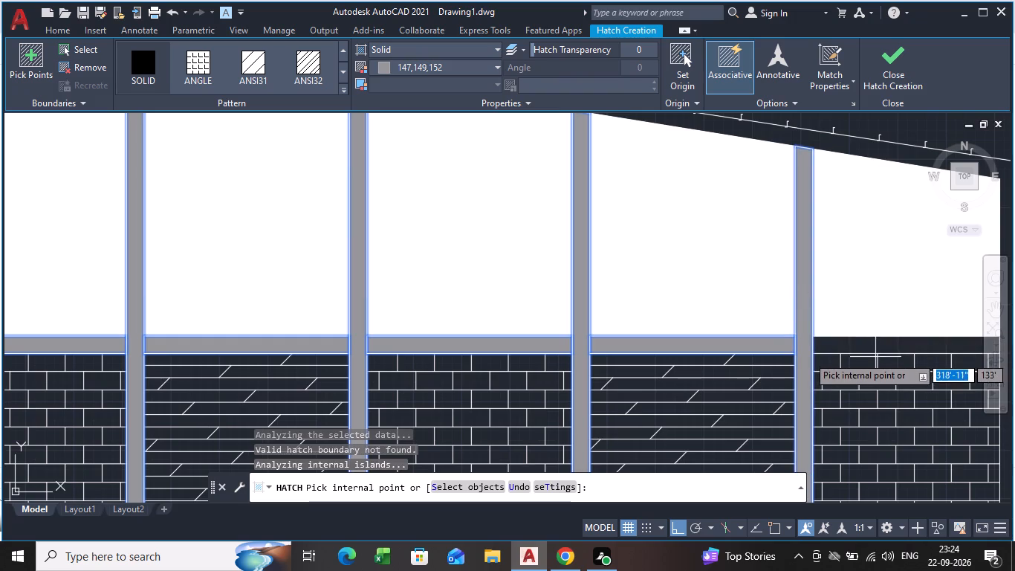
{"action": "left_click", "coordinate": [873, 345]}
Fill the right end column and the sloping roof beam on the right half of the frame with grey.
{"action": "scroll", "coordinate": [856, 346], "scroll_direction": "down", "scroll_amount": 2}
{"action": "middle_click_drag", "start_coordinate": [805, 339], "coordinate": [734, 323]}
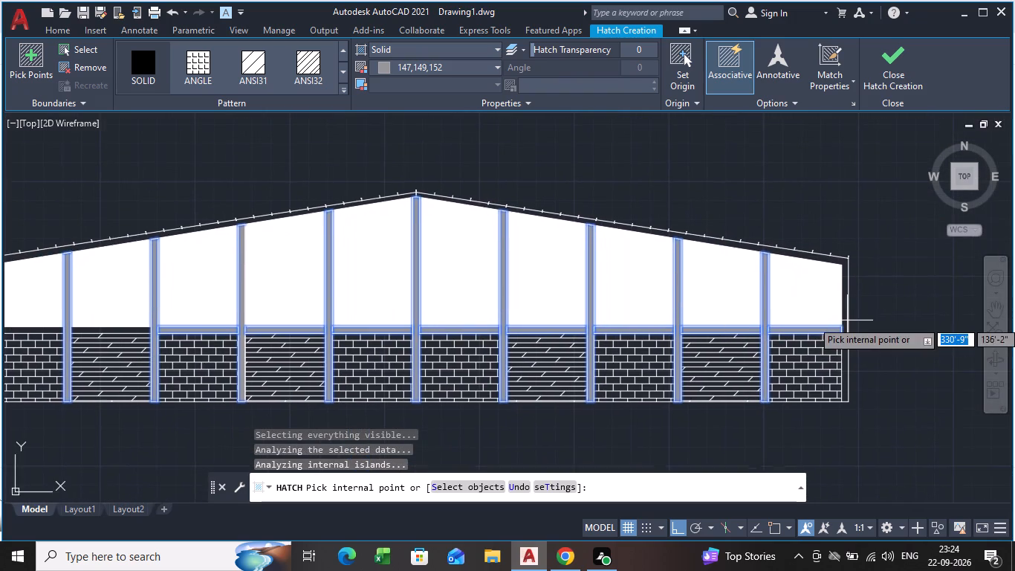
{"action": "scroll", "coordinate": [849, 318], "scroll_direction": "up", "scroll_amount": 3}
{"action": "left_click", "coordinate": [826, 330]}
{"action": "scroll", "coordinate": [817, 327], "scroll_direction": "down", "scroll_amount": 4}
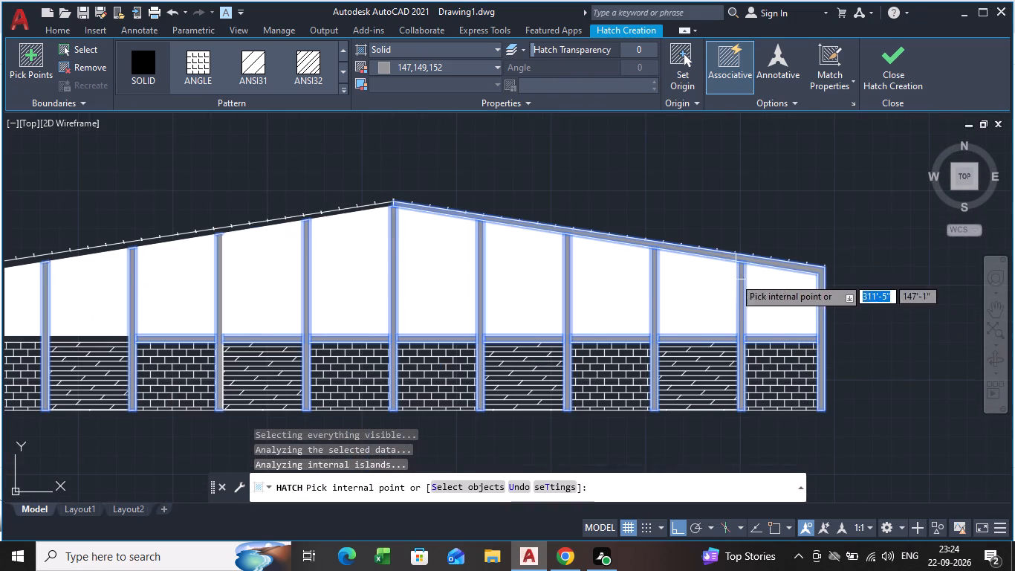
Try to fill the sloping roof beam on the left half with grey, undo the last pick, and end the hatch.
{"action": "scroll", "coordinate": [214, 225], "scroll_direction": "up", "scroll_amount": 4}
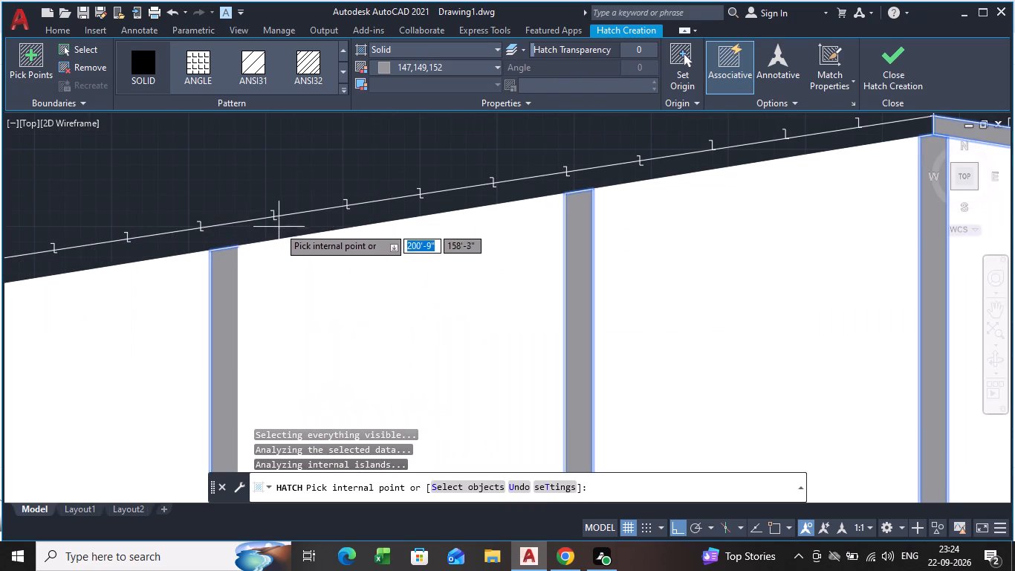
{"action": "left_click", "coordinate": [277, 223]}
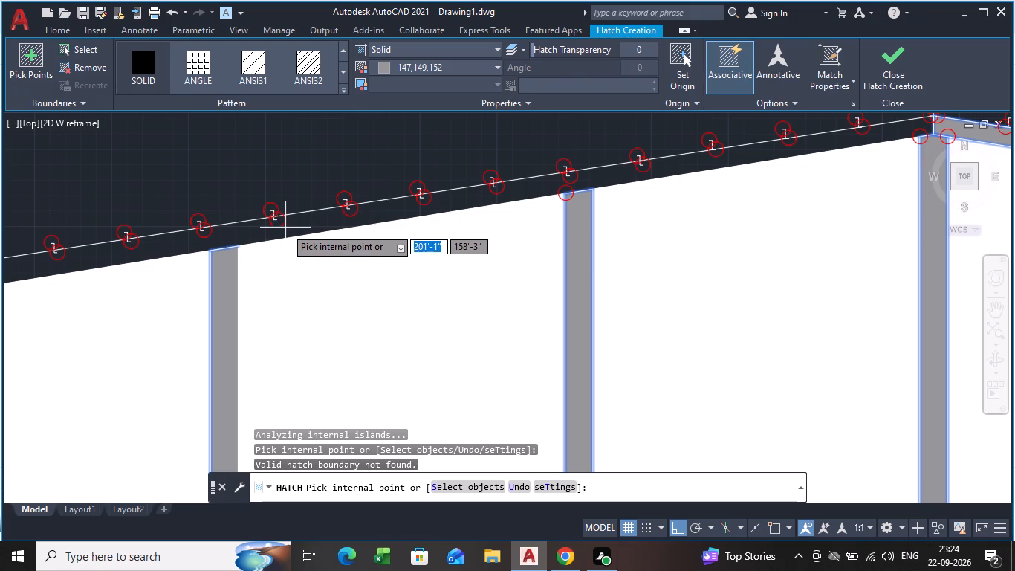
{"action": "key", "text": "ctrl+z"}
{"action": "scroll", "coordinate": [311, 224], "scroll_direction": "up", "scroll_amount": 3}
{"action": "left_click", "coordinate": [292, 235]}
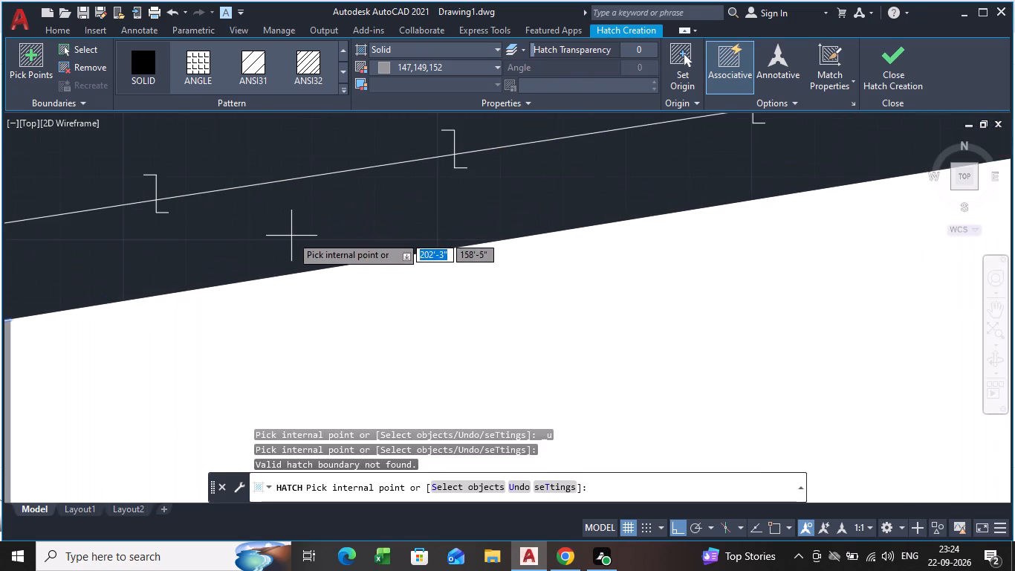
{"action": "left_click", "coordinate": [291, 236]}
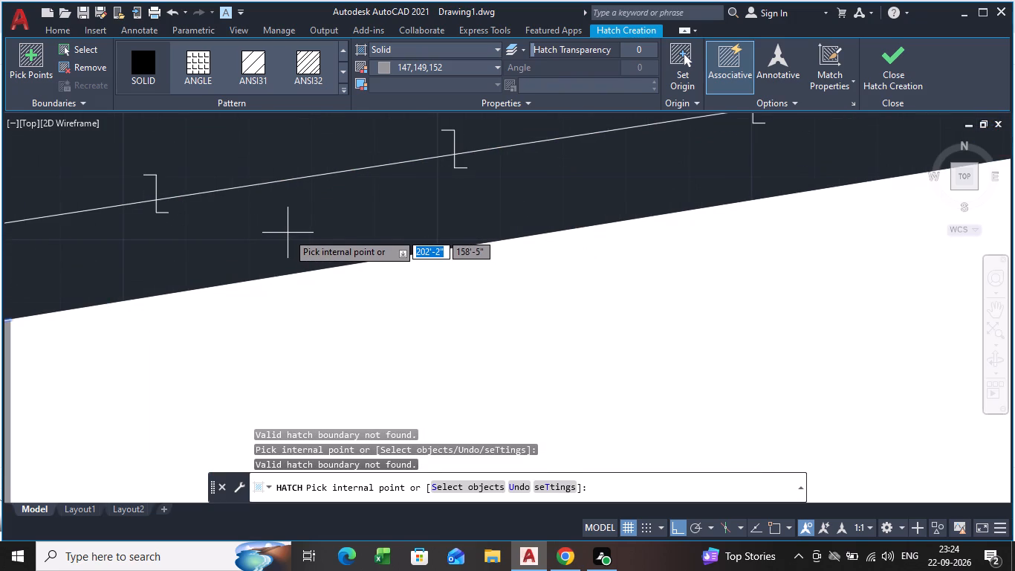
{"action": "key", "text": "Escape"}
Start another solid grey (147,149,152) hatch and fill the left end column together with the left sloping roof beam.
{"action": "scroll", "coordinate": [282, 222], "scroll_direction": "down", "scroll_amount": 4}
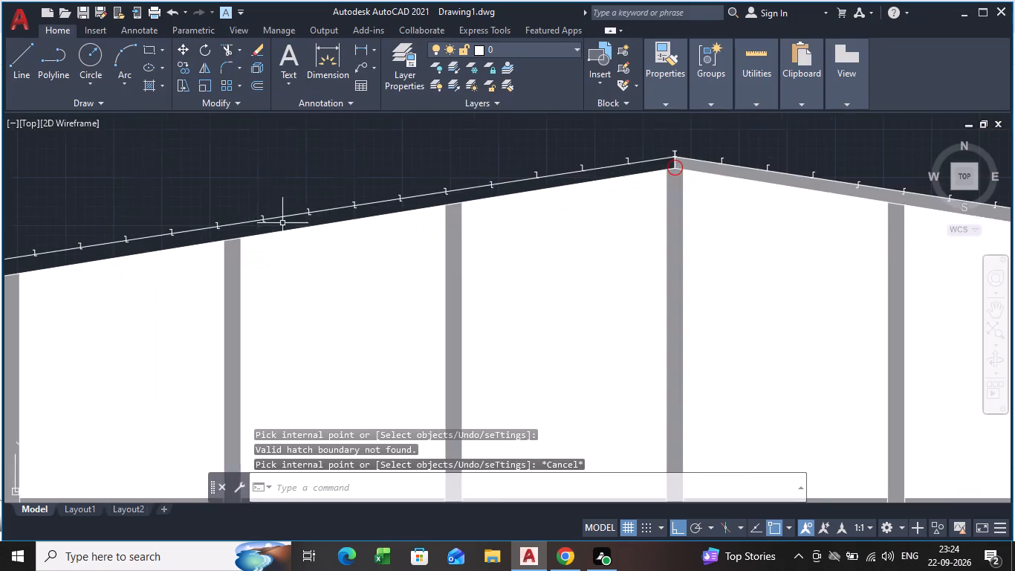
{"action": "scroll", "coordinate": [282, 254], "scroll_direction": "down", "scroll_amount": 3}
{"action": "middle_click_drag", "start_coordinate": [281, 252], "coordinate": [388, 208]}
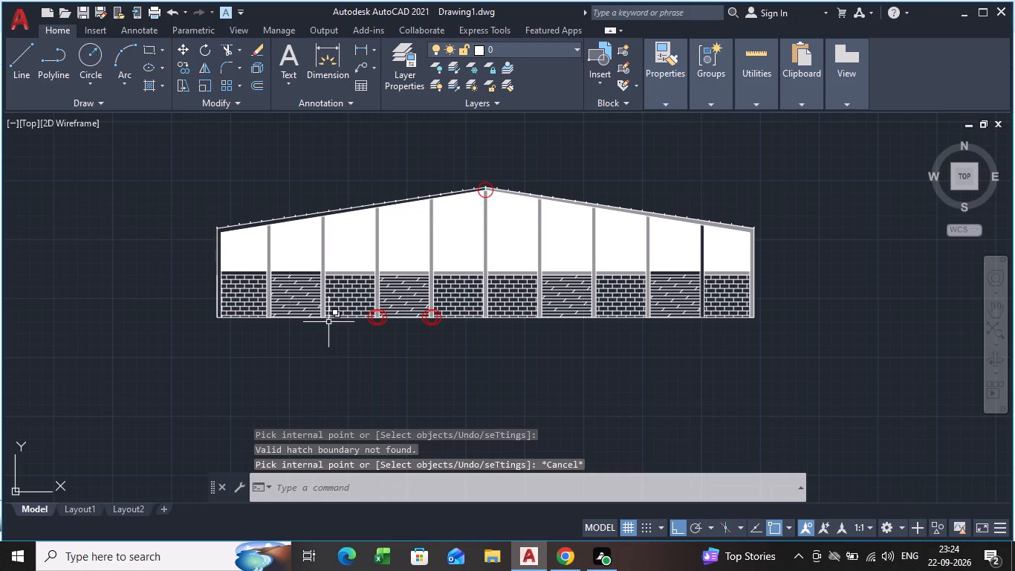
{"action": "scroll", "coordinate": [206, 297], "scroll_direction": "up", "scroll_amount": 4}
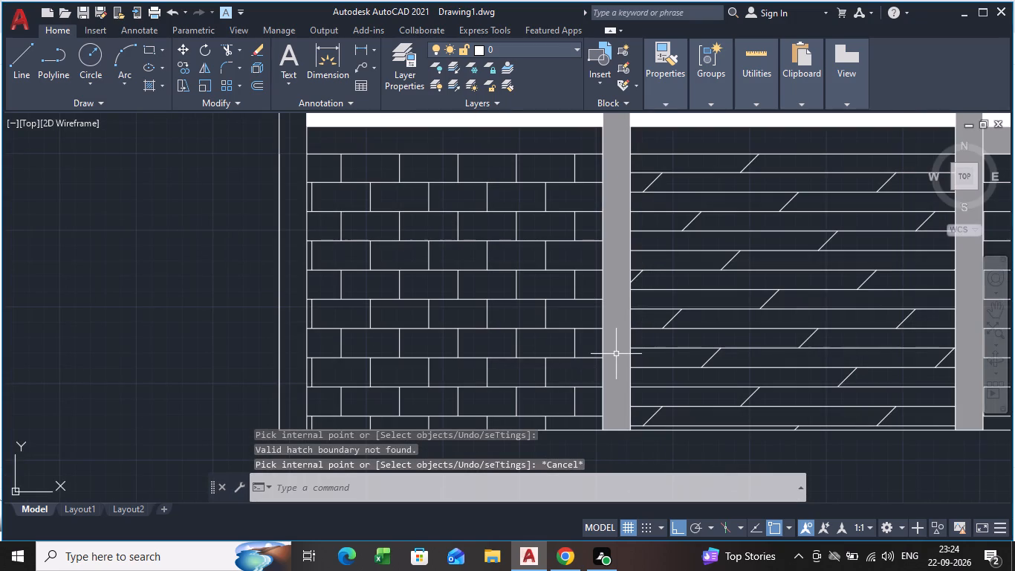
{"action": "key", "text": "h"}
{"action": "key", "text": "Return"}
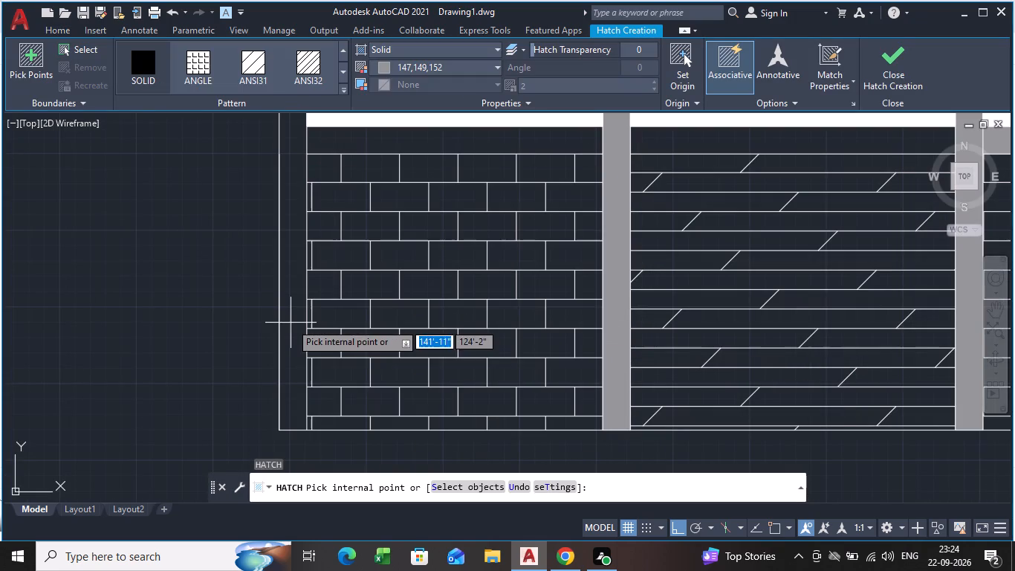
{"action": "scroll", "coordinate": [284, 299], "scroll_direction": "down", "scroll_amount": 2}
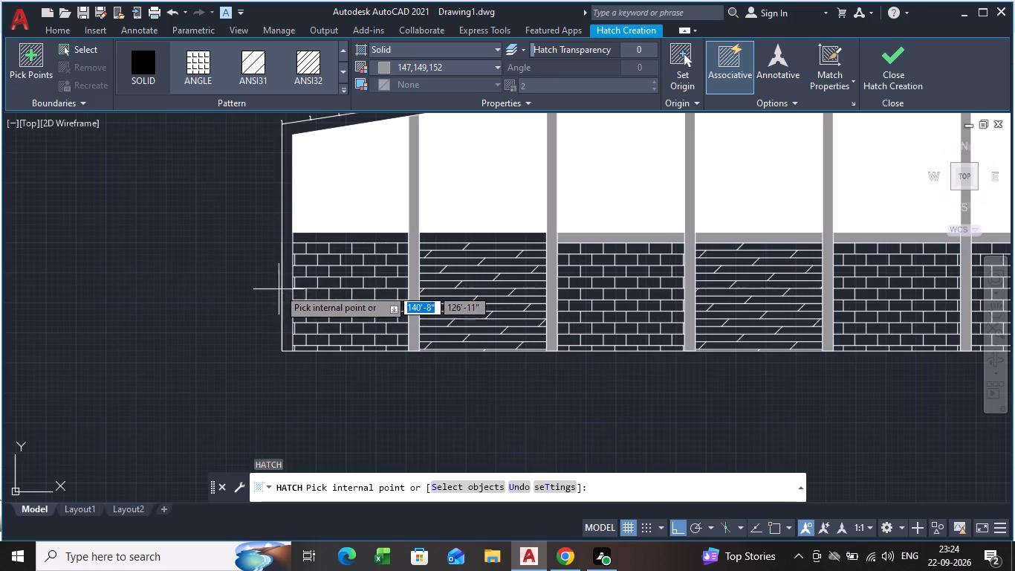
{"action": "left_click", "coordinate": [288, 276]}
{"action": "scroll", "coordinate": [324, 283], "scroll_direction": "down", "scroll_amount": 1}
{"action": "middle_click_drag", "start_coordinate": [326, 283], "coordinate": [326, 285]}
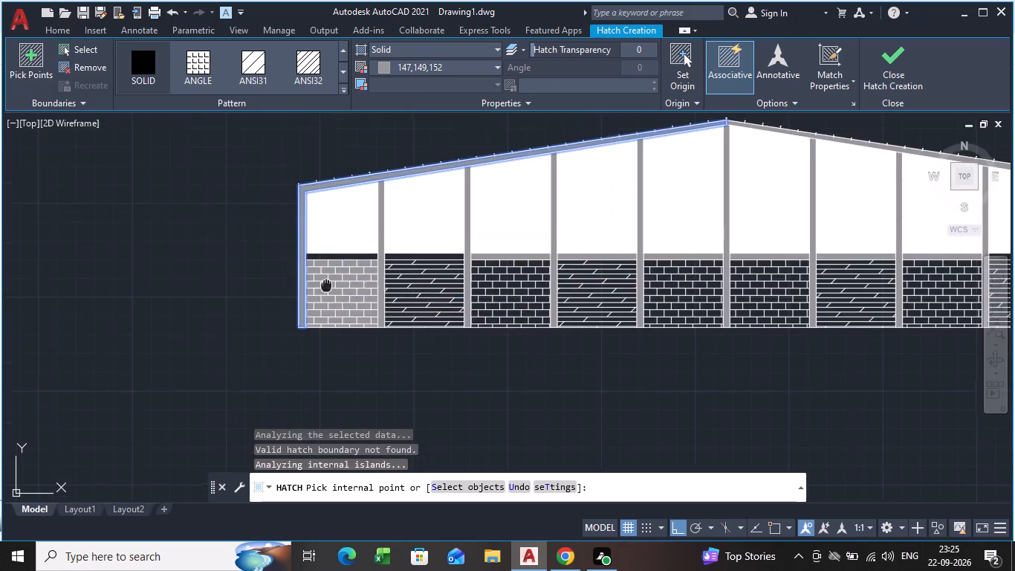
Fill the horizontal beams of the first and second bays with grey and end the hatch.
{"action": "middle_click_drag", "start_coordinate": [326, 285], "coordinate": [178, 381]}
{"action": "scroll", "coordinate": [208, 367], "scroll_direction": "up", "scroll_amount": 3}
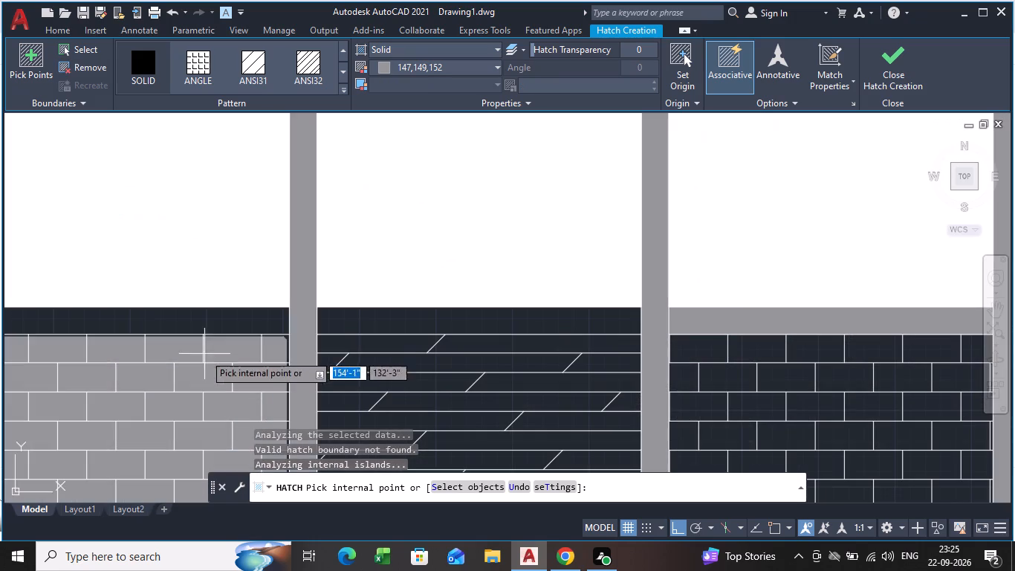
{"action": "left_click", "coordinate": [203, 321]}
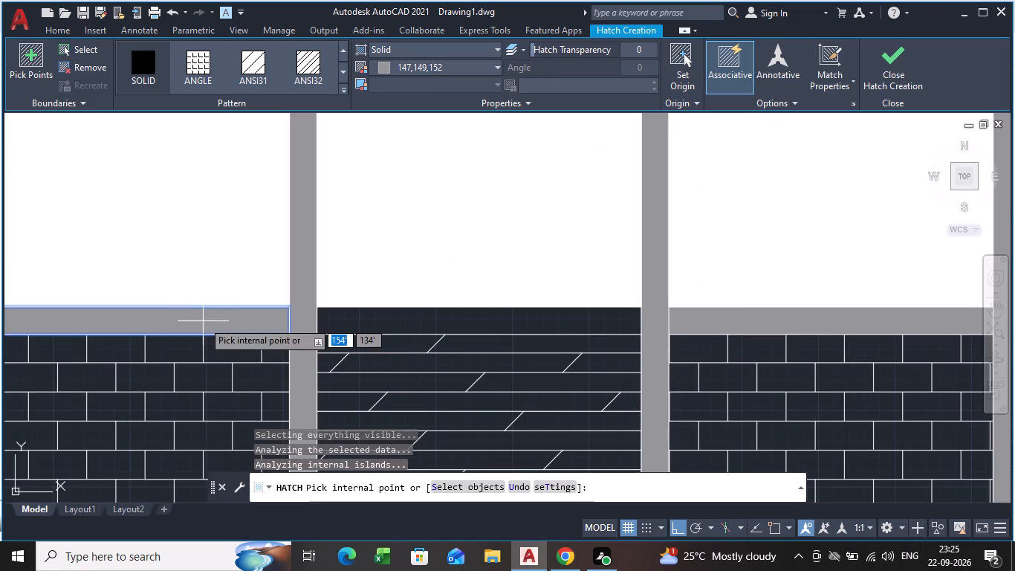
{"action": "left_click", "coordinate": [444, 323]}
{"action": "scroll", "coordinate": [446, 322], "scroll_direction": "down", "scroll_amount": 4}
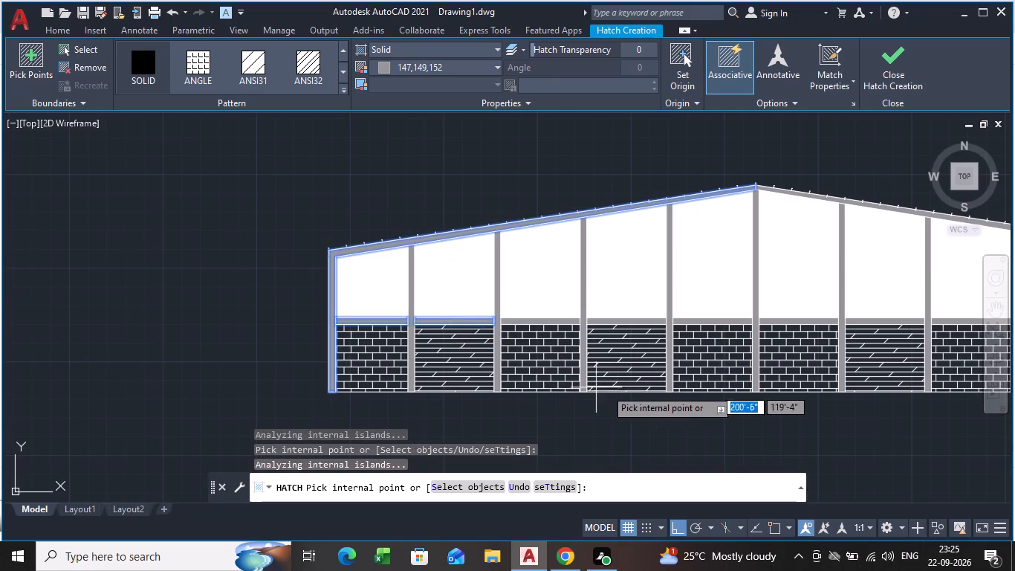
{"action": "key", "text": "Escape"}
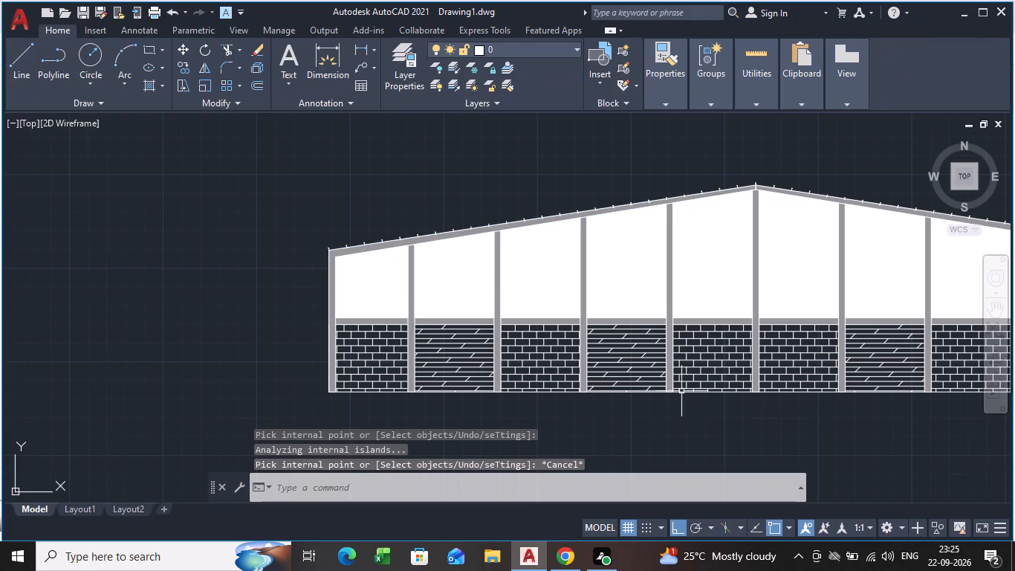
Fill the column between the ninth and tenth bays and the ninth bay's horizontal beam with solid grey (147,149,152).
{"action": "scroll", "coordinate": [664, 387], "scroll_direction": "down", "scroll_amount": 1}
{"action": "middle_click_drag", "start_coordinate": [657, 387], "coordinate": [392, 354]}
{"action": "scroll", "coordinate": [695, 292], "scroll_direction": "up", "scroll_amount": 3}
{"action": "key", "text": "h"}
{"action": "key", "text": "Return"}
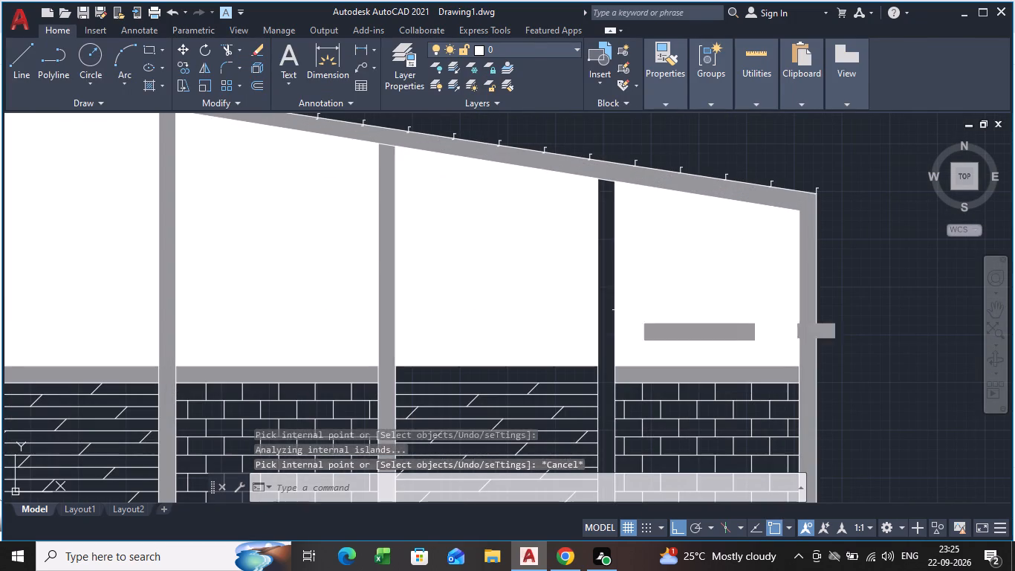
{"action": "left_click", "coordinate": [605, 352]}
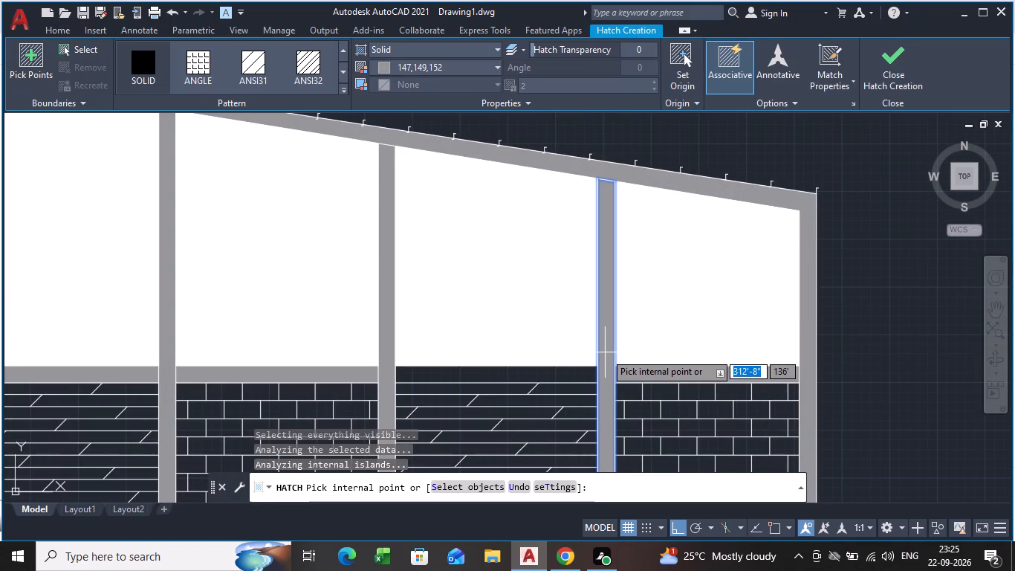
{"action": "left_click", "coordinate": [473, 375]}
{"action": "scroll", "coordinate": [449, 378], "scroll_direction": "down", "scroll_amount": 4}
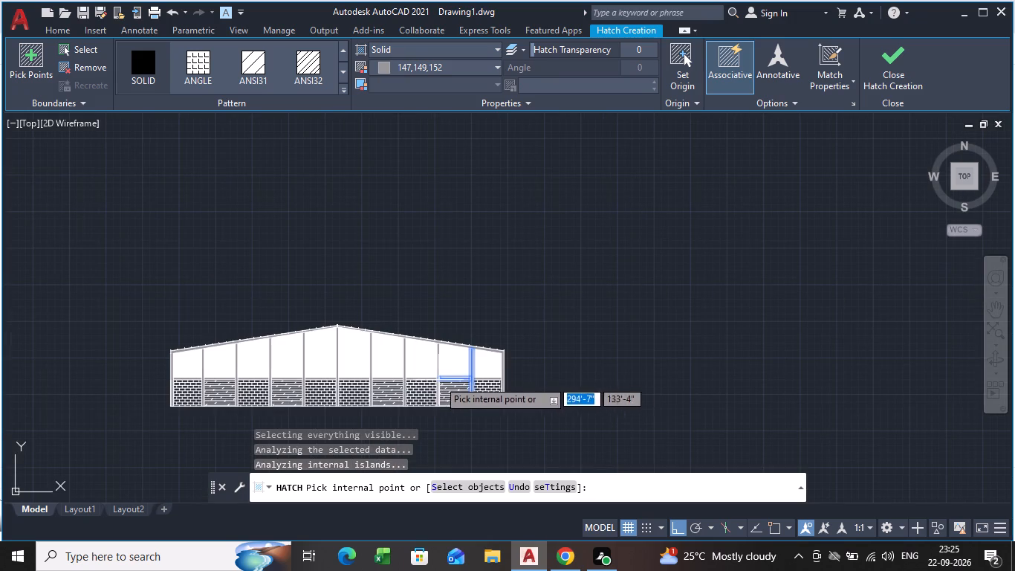
{"action": "key", "text": "Escape"}
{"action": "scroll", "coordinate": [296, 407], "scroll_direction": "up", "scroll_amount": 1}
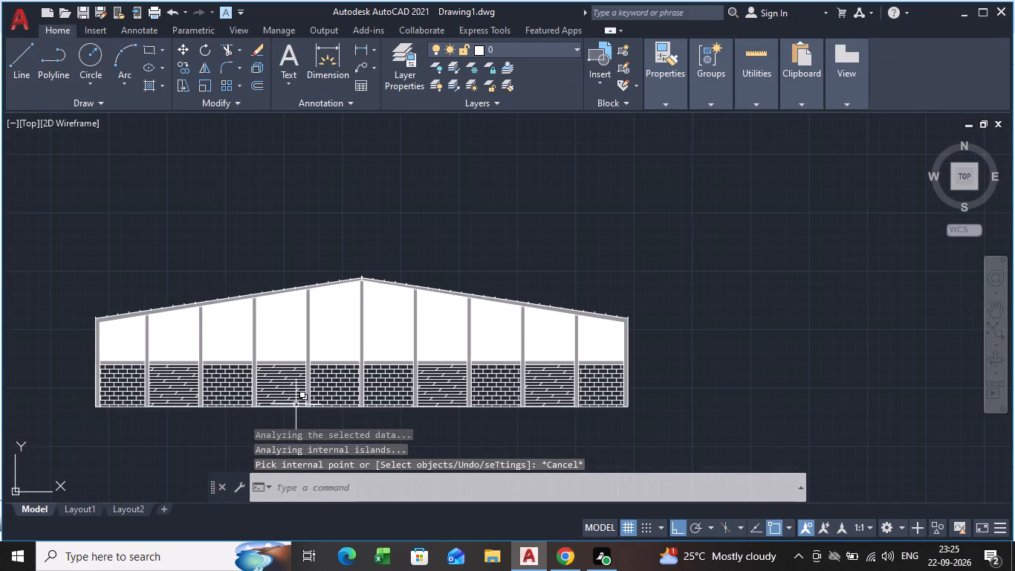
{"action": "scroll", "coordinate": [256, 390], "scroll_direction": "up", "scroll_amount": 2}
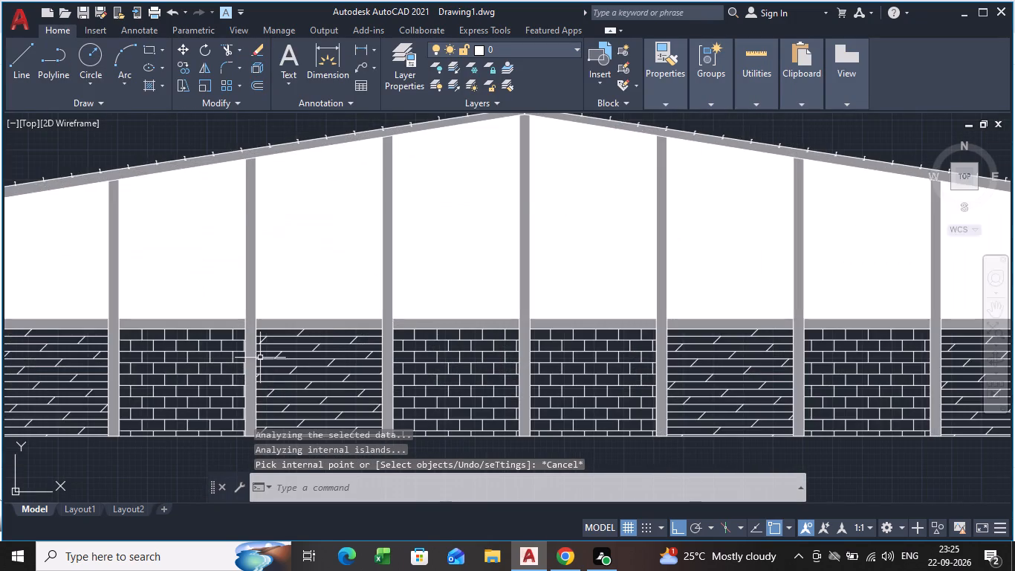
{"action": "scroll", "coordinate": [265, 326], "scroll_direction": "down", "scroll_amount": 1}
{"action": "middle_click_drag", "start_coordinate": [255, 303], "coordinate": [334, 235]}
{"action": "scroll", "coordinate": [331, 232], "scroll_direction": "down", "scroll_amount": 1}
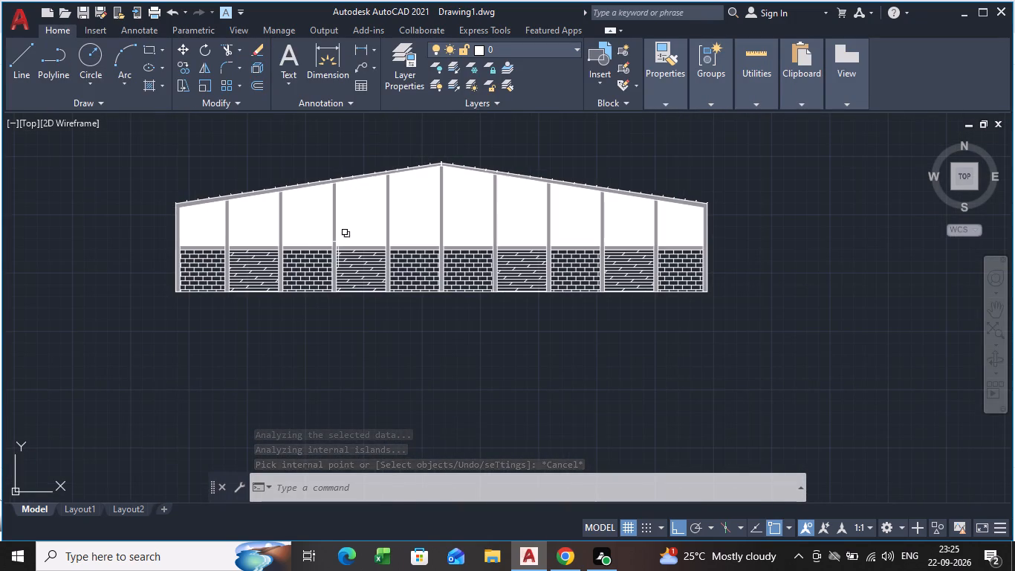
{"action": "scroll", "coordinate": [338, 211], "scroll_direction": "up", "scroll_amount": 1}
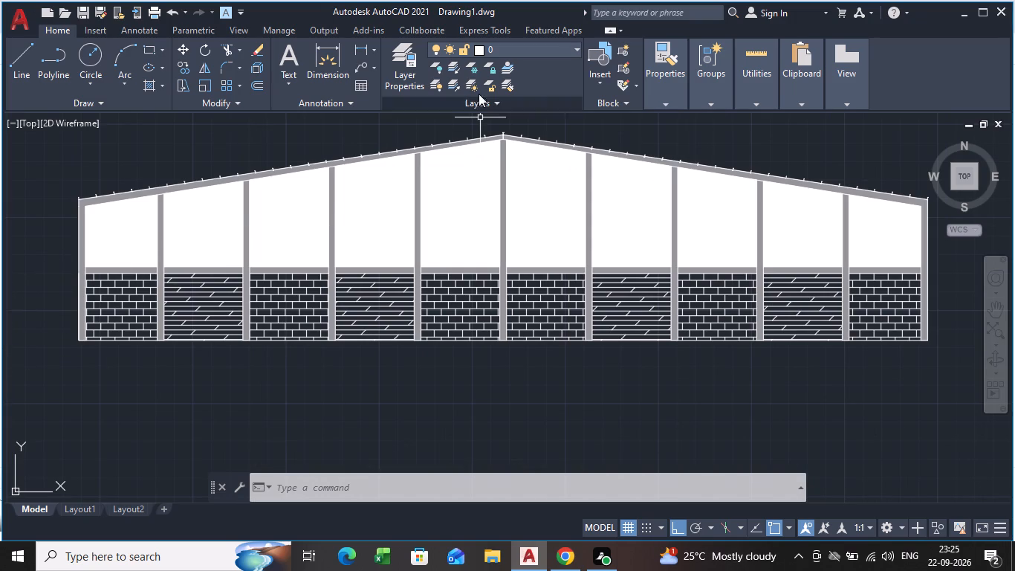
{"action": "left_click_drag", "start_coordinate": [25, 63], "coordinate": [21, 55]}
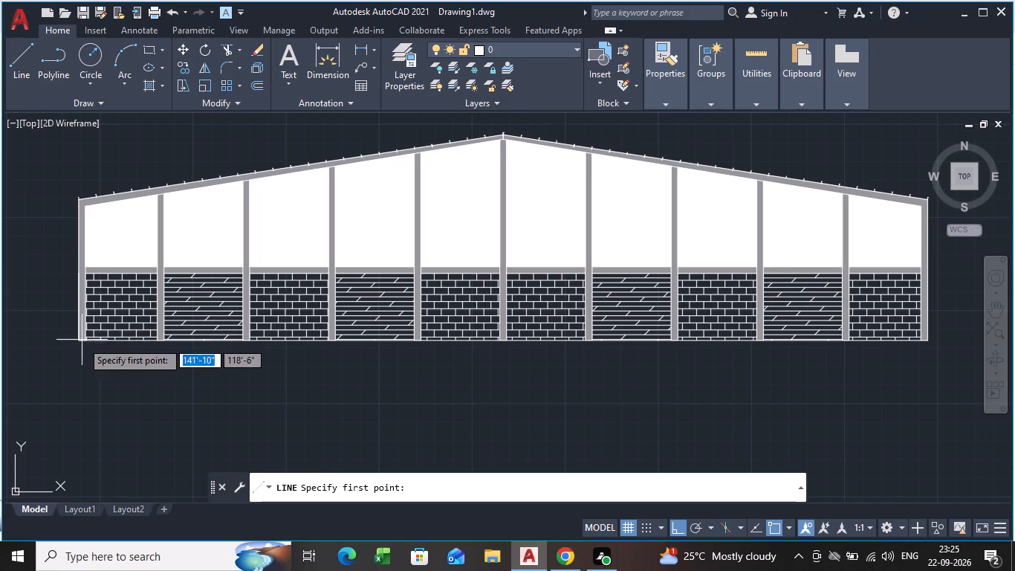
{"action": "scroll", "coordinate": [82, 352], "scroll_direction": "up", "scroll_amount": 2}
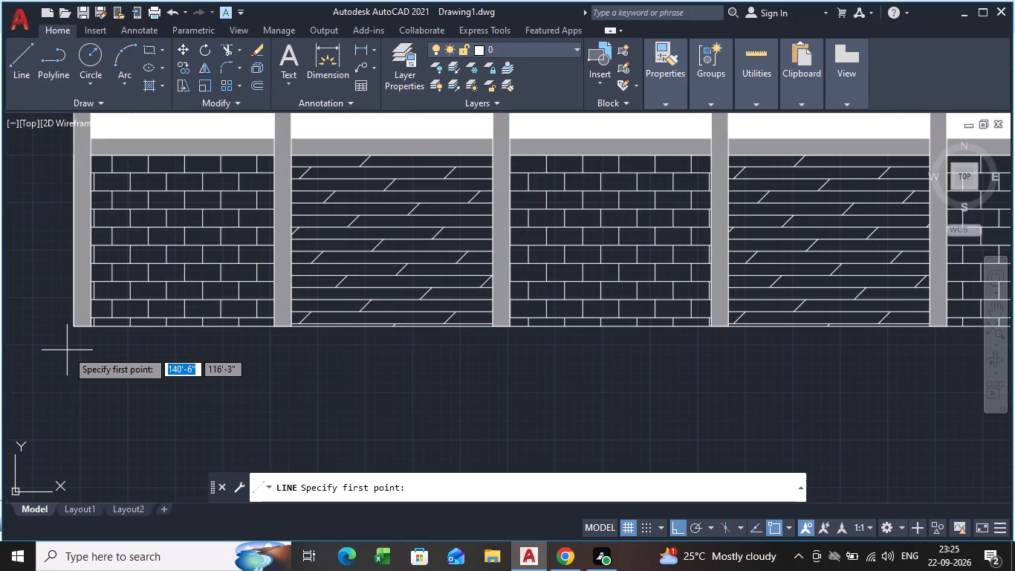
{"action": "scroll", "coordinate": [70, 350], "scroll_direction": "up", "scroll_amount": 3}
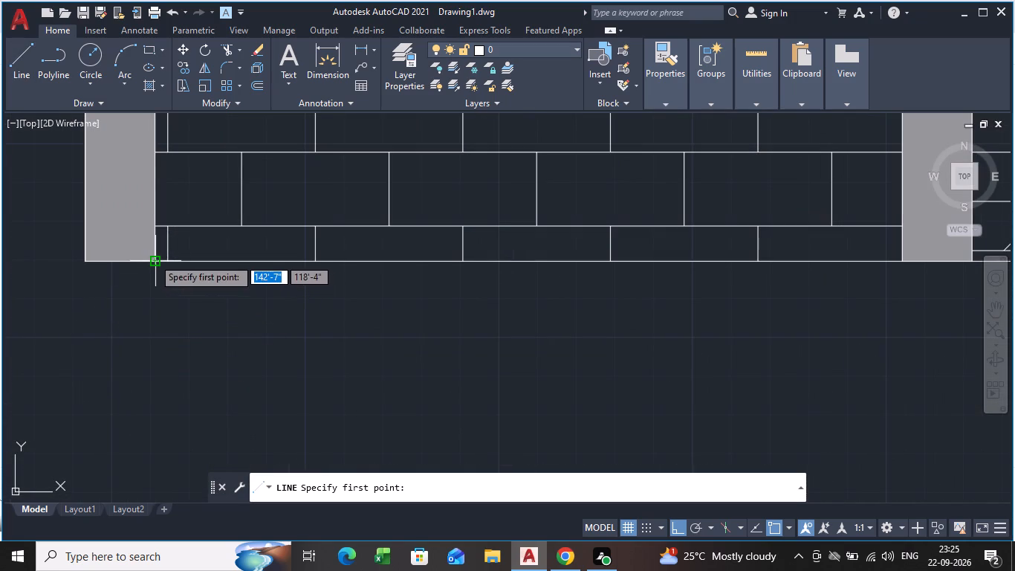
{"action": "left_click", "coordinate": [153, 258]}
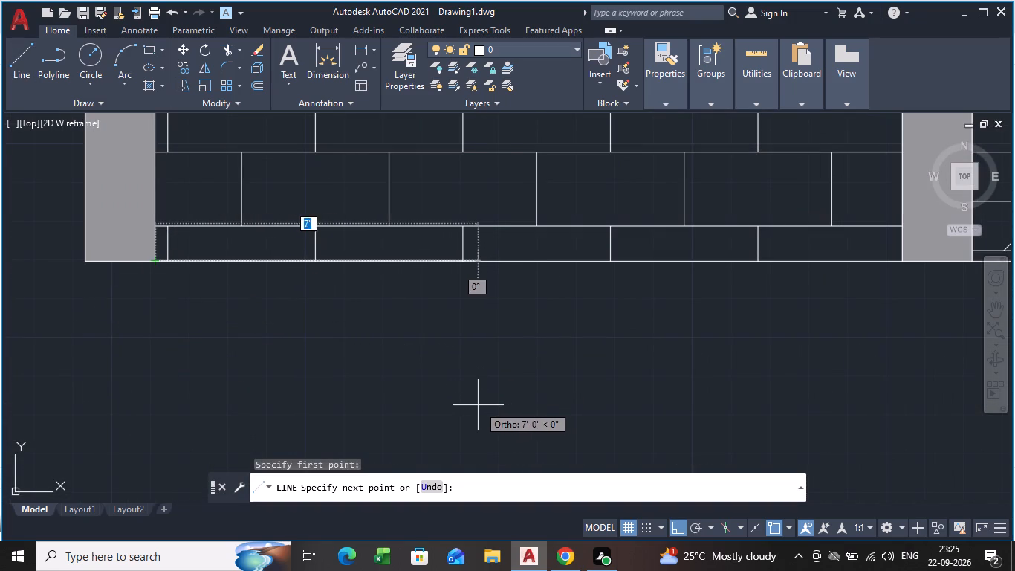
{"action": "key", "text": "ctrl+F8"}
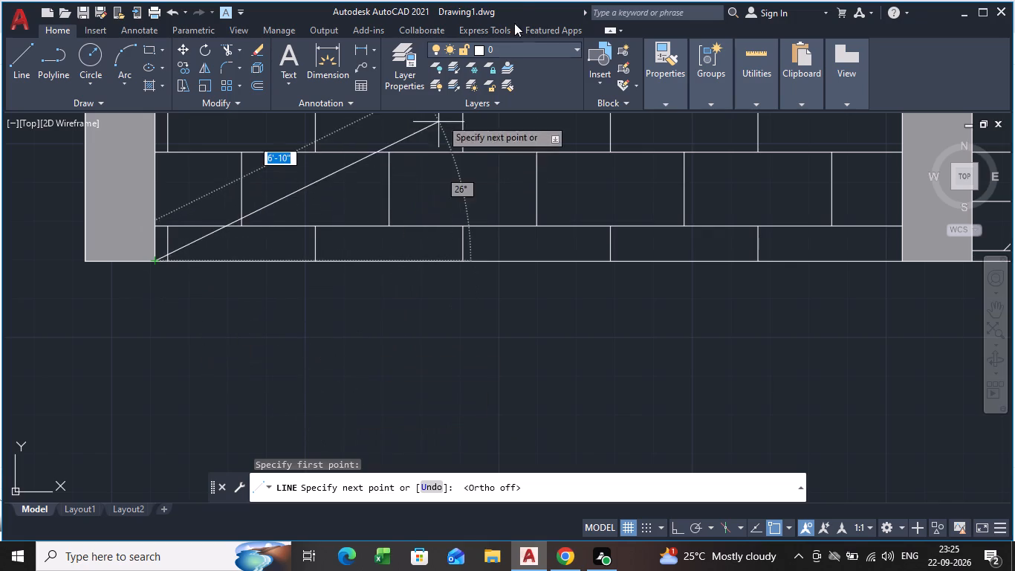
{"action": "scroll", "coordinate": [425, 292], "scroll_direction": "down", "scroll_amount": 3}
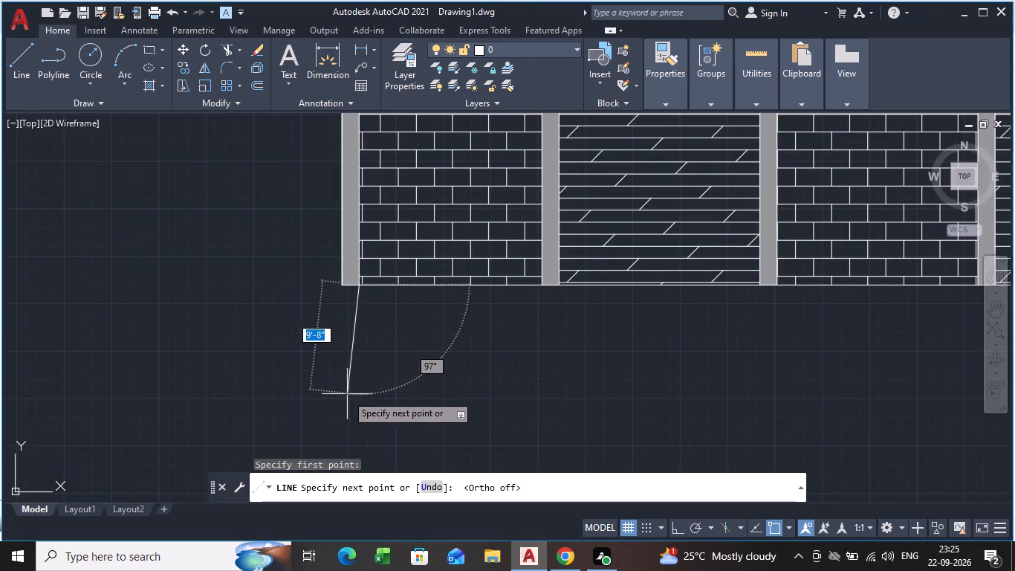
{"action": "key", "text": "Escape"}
With ortho on, draw a line 3' down from the frame's lower left corner and about 190'-3" horizontally past the right end column.
{"action": "key", "text": "l"}
{"action": "key", "text": "Return"}
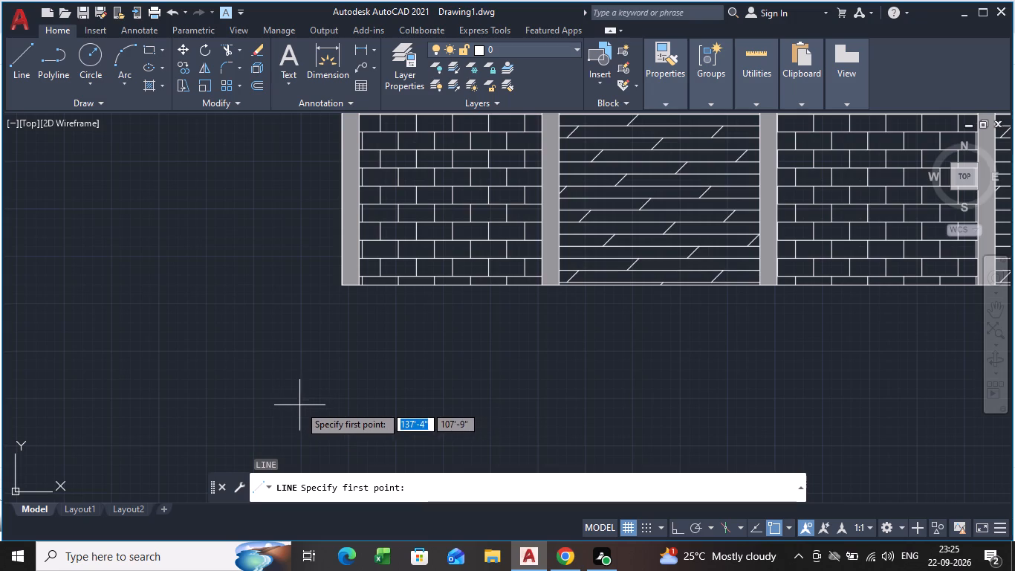
{"action": "key", "text": "ctrl+F8"}
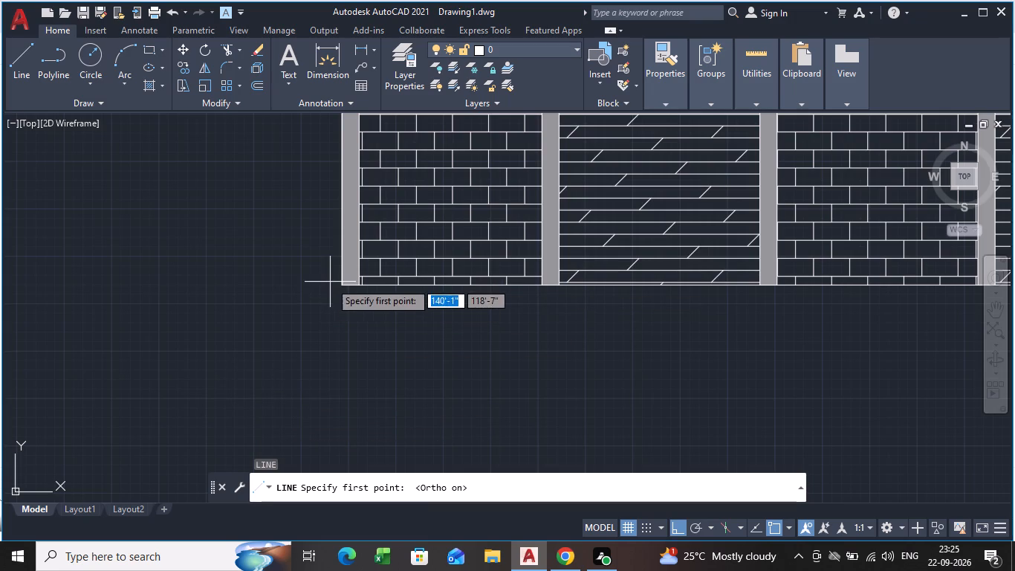
{"action": "left_click", "coordinate": [343, 288]}
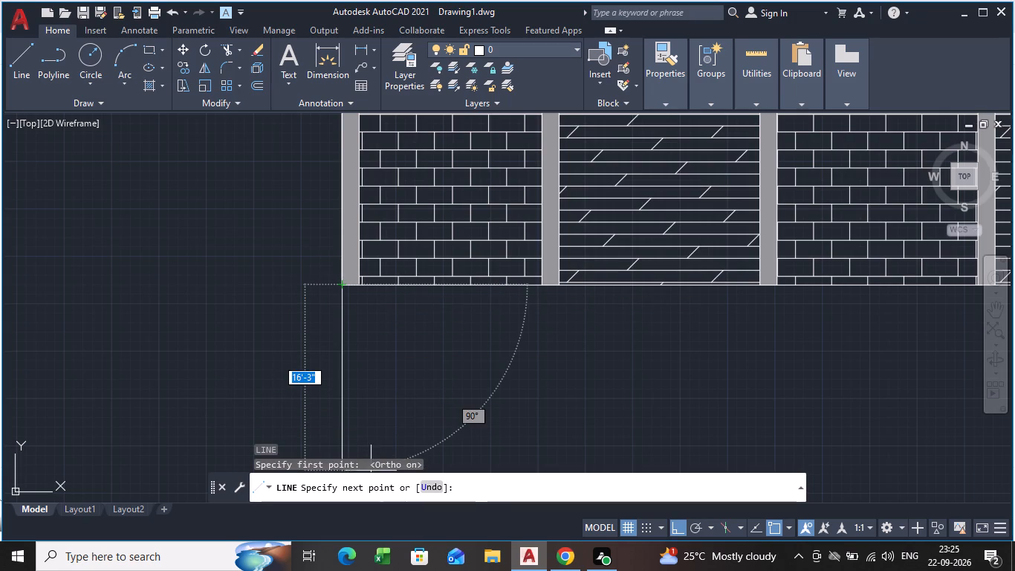
{"action": "key", "text": "3"}
{"action": "key", "text": "apostrophe"}
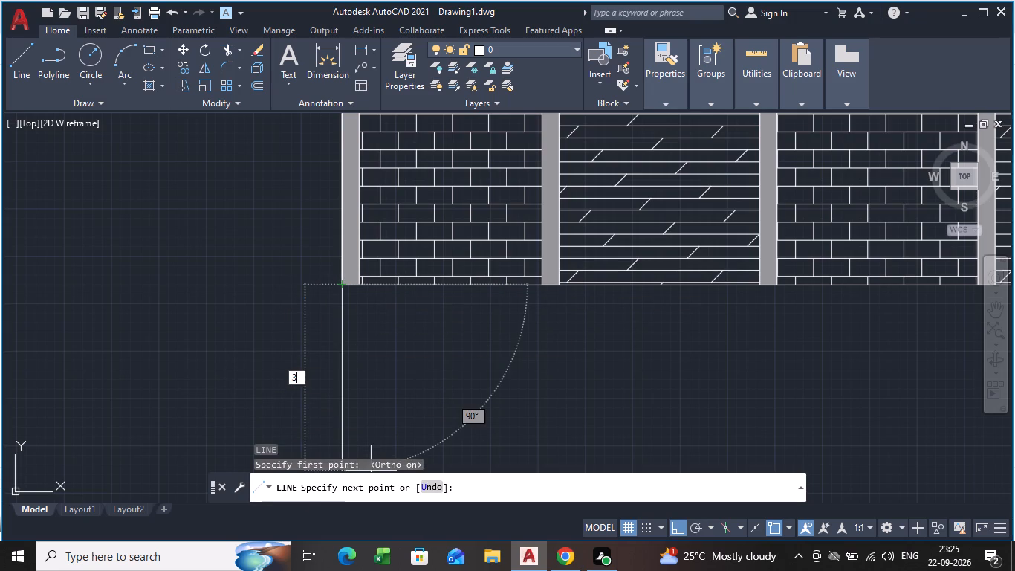
{"action": "key", "text": "Return"}
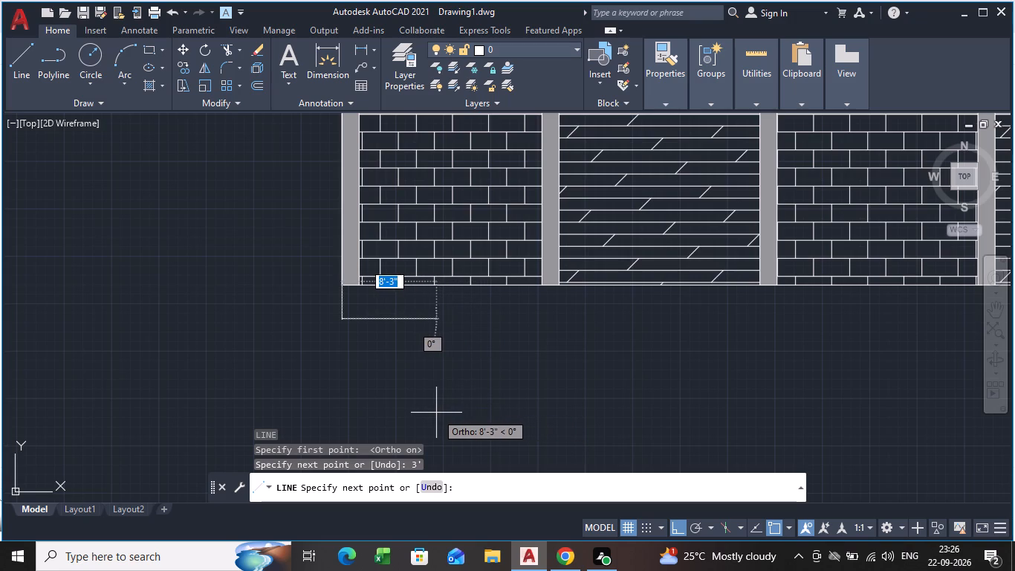
{"action": "scroll", "coordinate": [705, 384], "scroll_direction": "down", "scroll_amount": 1}
{"action": "middle_click_drag", "start_coordinate": [705, 384], "coordinate": [554, 385]}
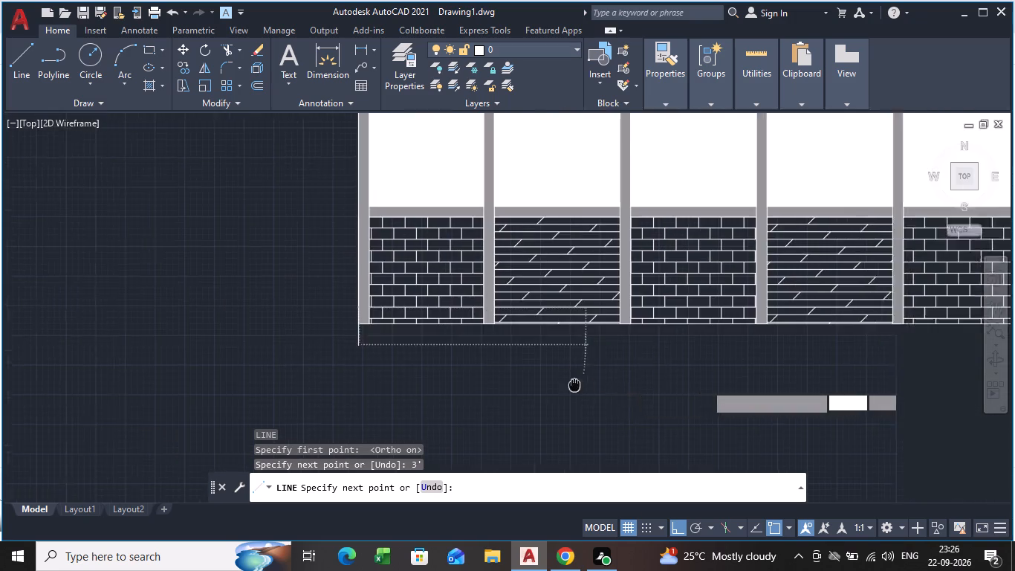
{"action": "middle_click_drag", "start_coordinate": [554, 385], "coordinate": [275, 329]}
{"action": "scroll", "coordinate": [869, 307], "scroll_direction": "down", "scroll_amount": 1}
{"action": "middle_click_drag", "start_coordinate": [870, 308], "coordinate": [473, 367]}
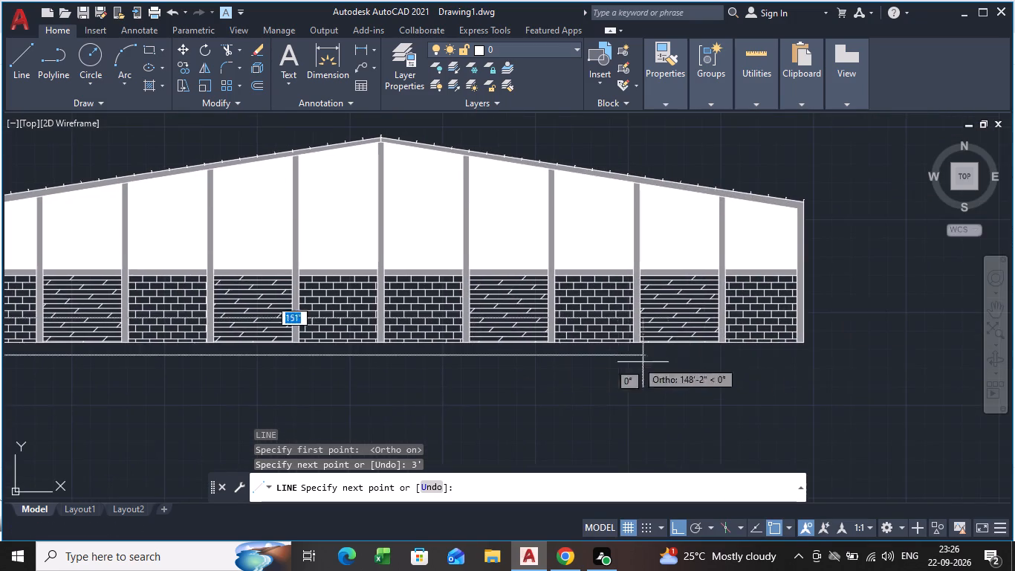
{"action": "scroll", "coordinate": [807, 356], "scroll_direction": "up", "scroll_amount": 3}
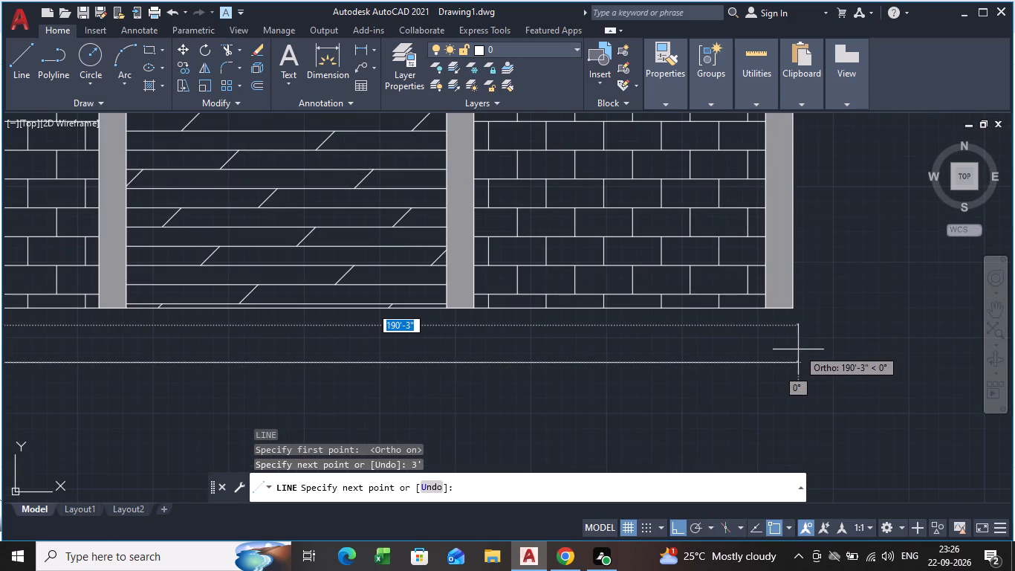
{"action": "left_click", "coordinate": [798, 351]}
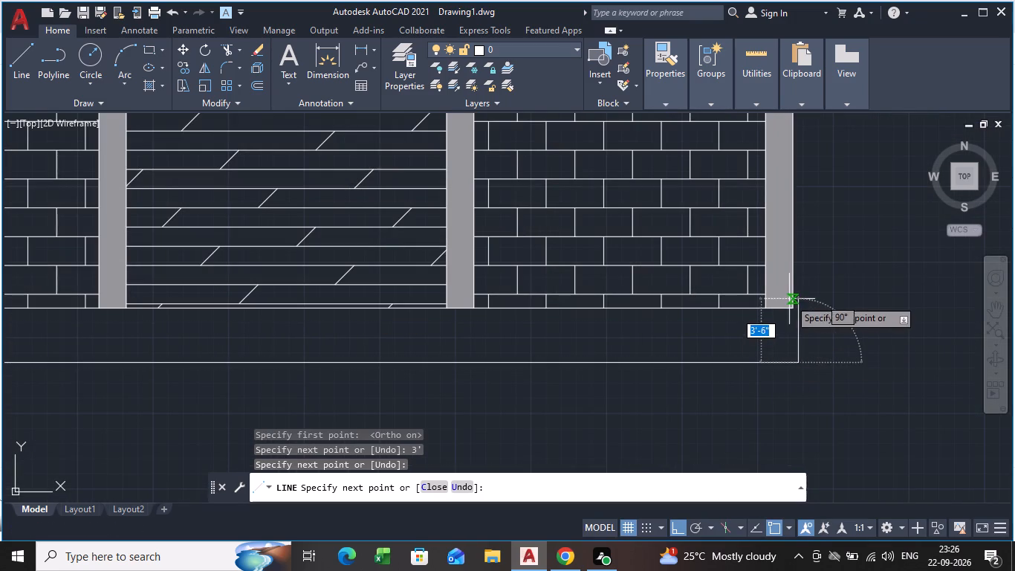
{"action": "key", "text": "Escape"}
Draw a vertical line about 4'-7" down from the right end column's outer base corner, crossing the lower horizontal line.
{"action": "key", "text": "l"}
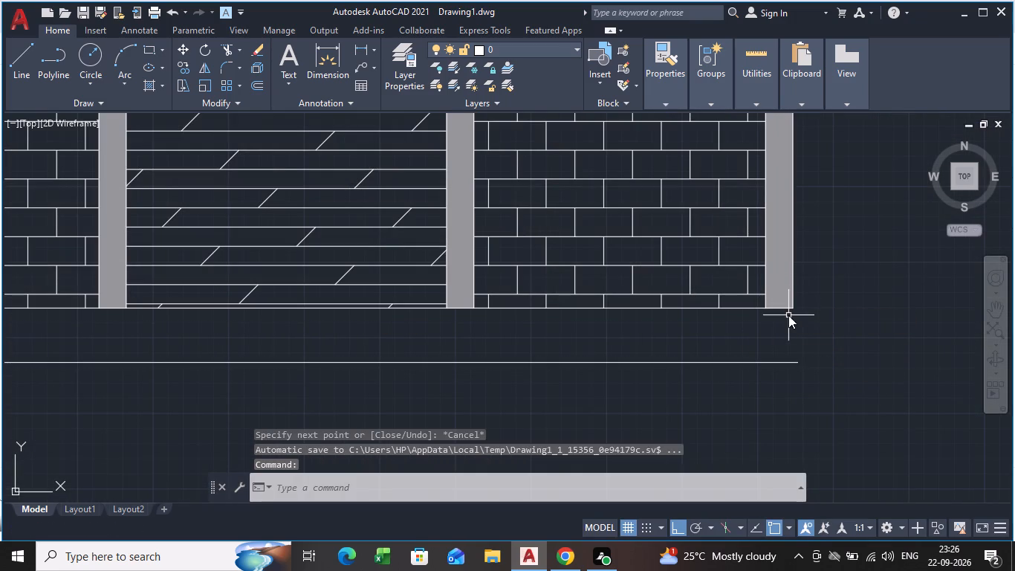
{"action": "key", "text": "Return"}
{"action": "scroll", "coordinate": [790, 327], "scroll_direction": "up", "scroll_amount": 3}
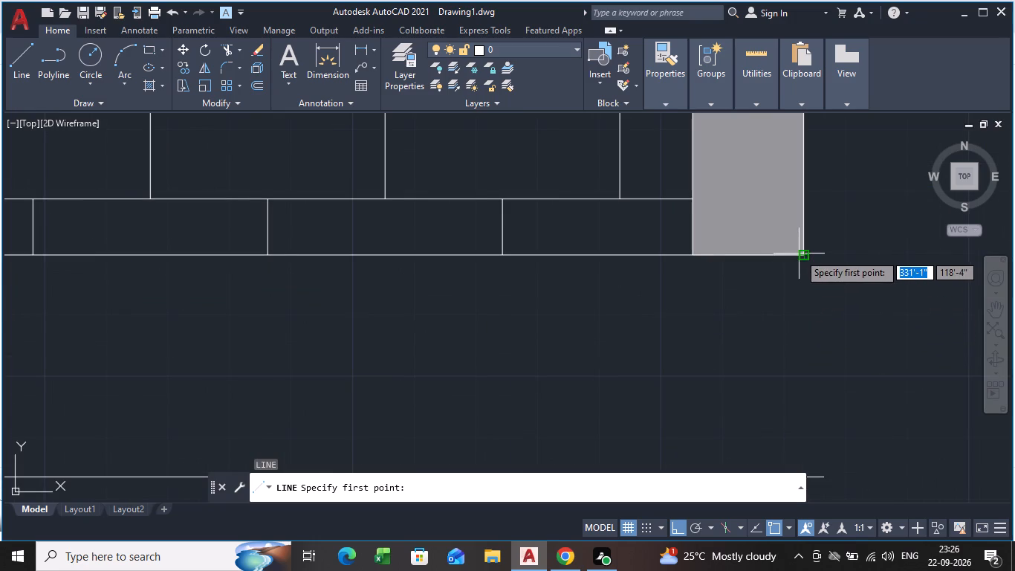
{"action": "left_click", "coordinate": [801, 254]}
{"action": "scroll", "coordinate": [791, 401], "scroll_direction": "down", "scroll_amount": 1}
{"action": "middle_click_drag", "start_coordinate": [791, 401], "coordinate": [733, 219]}
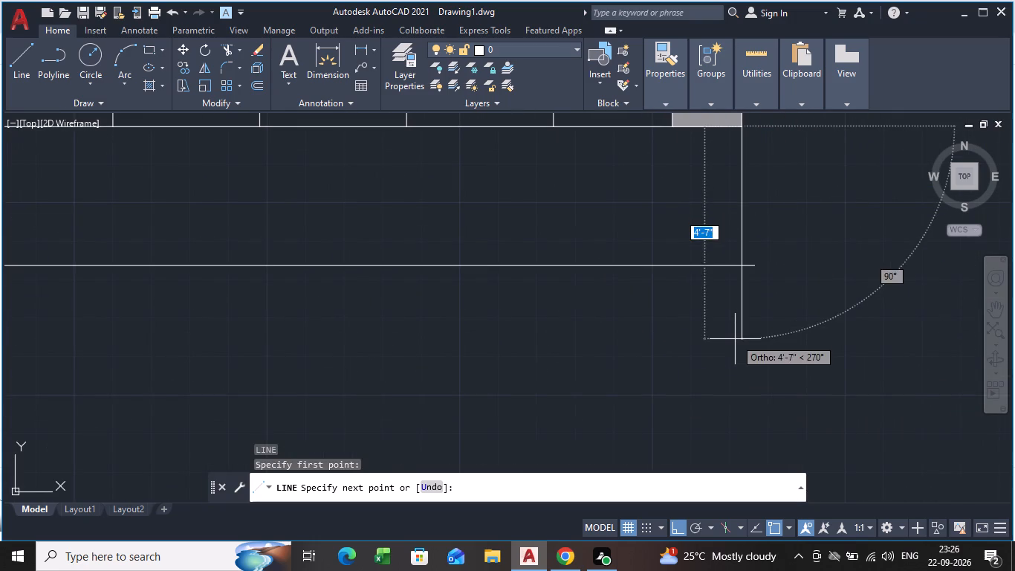
{"action": "left_click", "coordinate": [735, 339]}
{"action": "key", "text": "Escape"}
Trim the overhanging ends of the vertical and horizontal lines at the base strip's lower right corner.
{"action": "type", "text": "tr"}
{"action": "key", "text": "Return"}
{"action": "key", "text": "Return"}
{"action": "scroll", "coordinate": [756, 331], "scroll_direction": "up", "scroll_amount": 3}
{"action": "scroll", "coordinate": [731, 220], "scroll_direction": "down", "scroll_amount": 1}
{"action": "middle_click_drag", "start_coordinate": [731, 222], "coordinate": [711, 277]}
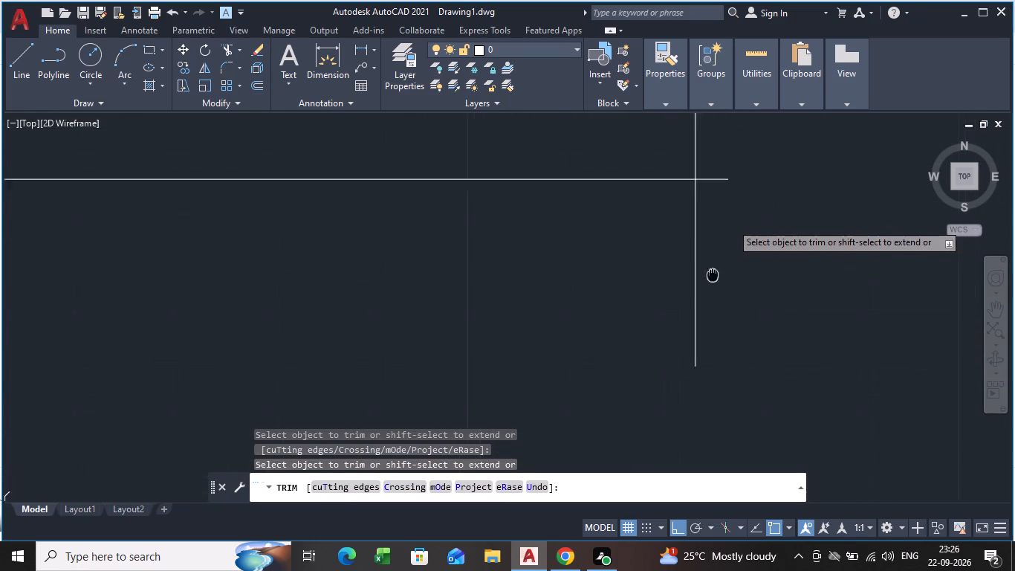
{"action": "middle_click_drag", "start_coordinate": [711, 277], "coordinate": [691, 307]}
{"action": "left_click_drag", "start_coordinate": [692, 200], "coordinate": [632, 298]}
{"action": "scroll", "coordinate": [472, 298], "scroll_direction": "down", "scroll_amount": 6}
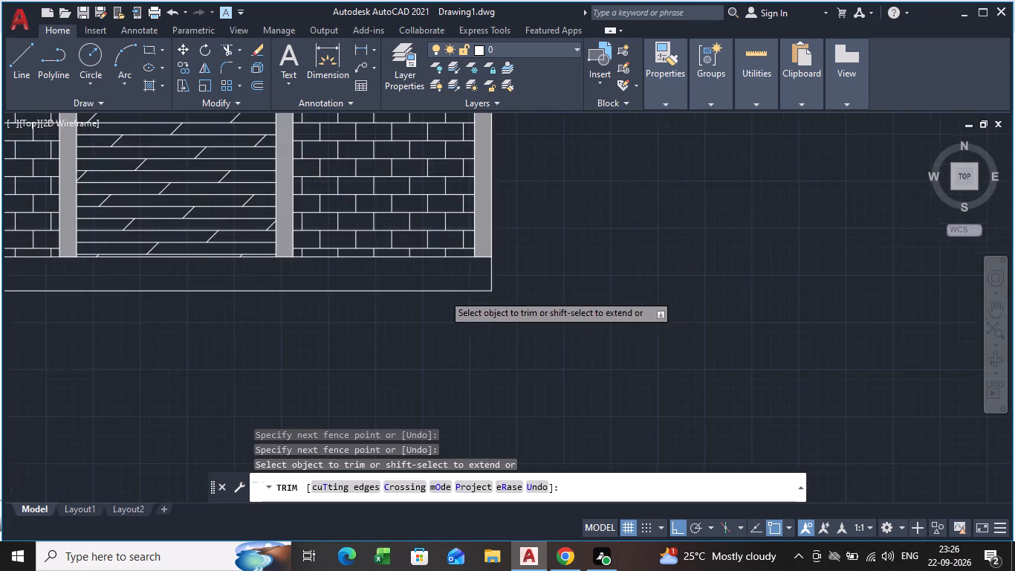
{"action": "middle_click_drag", "start_coordinate": [443, 294], "coordinate": [1014, 296]}
{"action": "scroll", "coordinate": [780, 314], "scroll_direction": "down", "scroll_amount": 1}
{"action": "scroll", "coordinate": [415, 265], "scroll_direction": "up", "scroll_amount": 4}
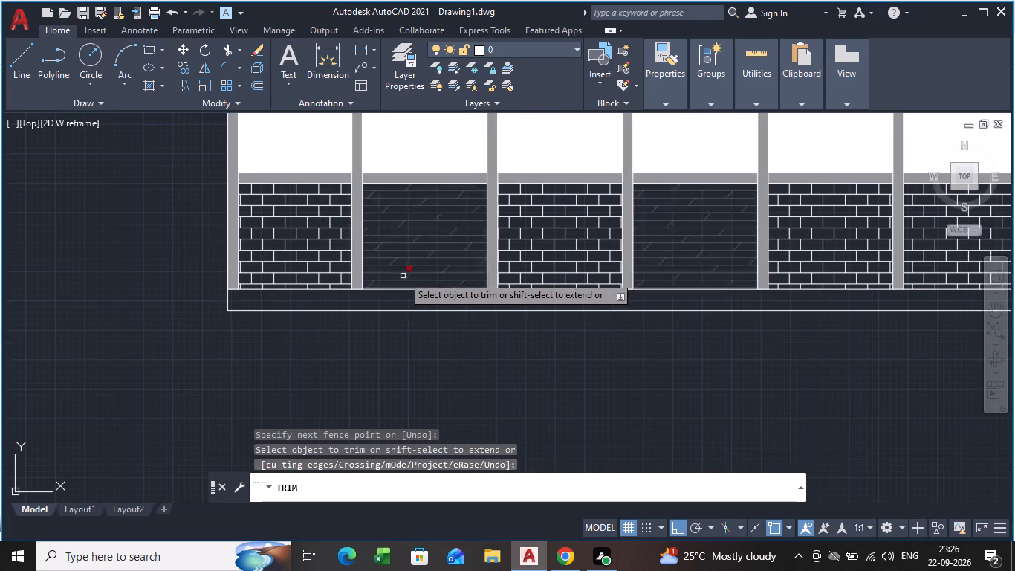
{"action": "key", "text": "Escape"}
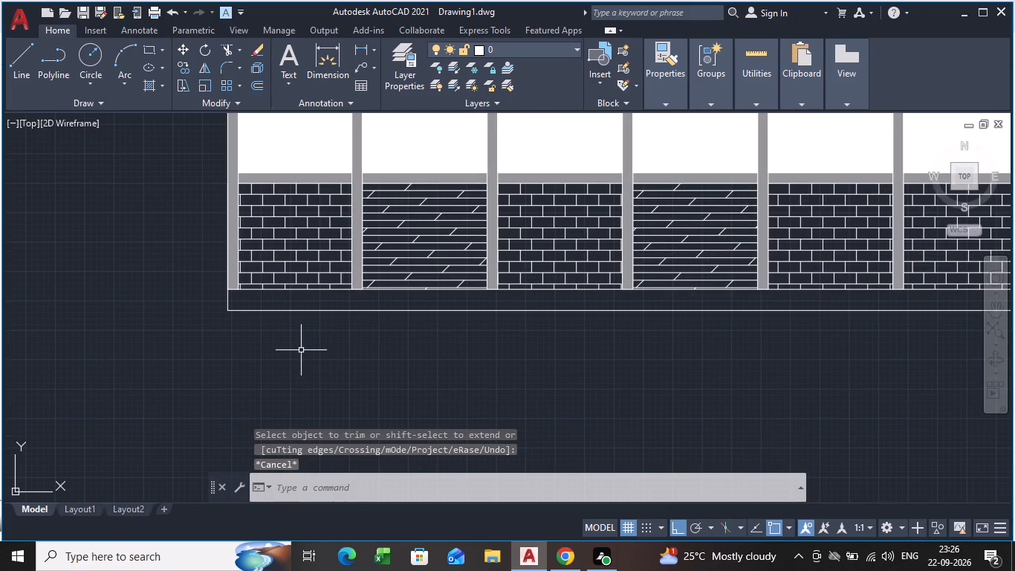
With ortho off, draw a line about 4'-7" long sloping 26° down to the right from the base strip's lower left corner.
{"action": "key", "text": "l"}
{"action": "key", "text": "Return"}
{"action": "scroll", "coordinate": [237, 308], "scroll_direction": "up", "scroll_amount": 4}
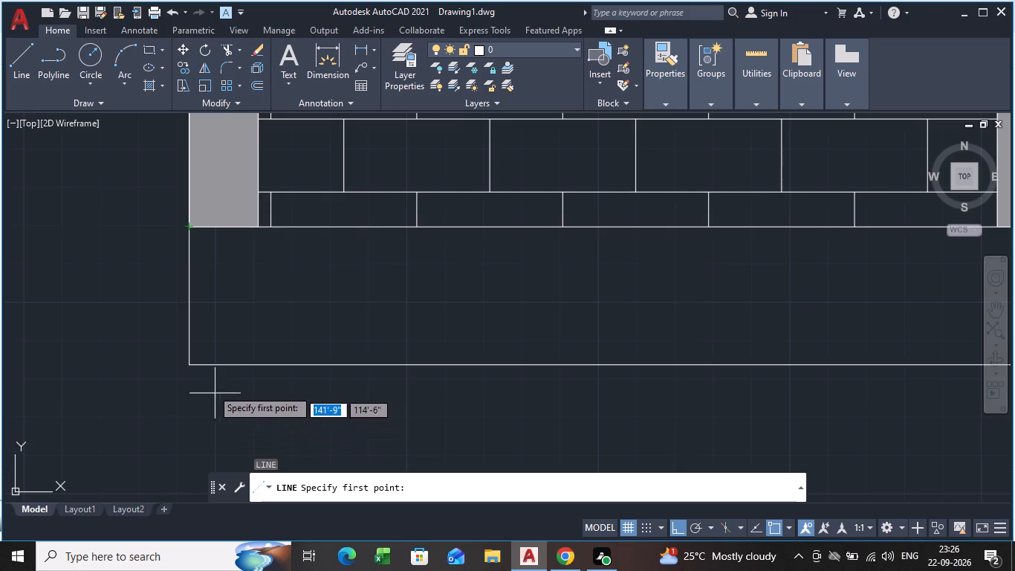
{"action": "left_click", "coordinate": [189, 366]}
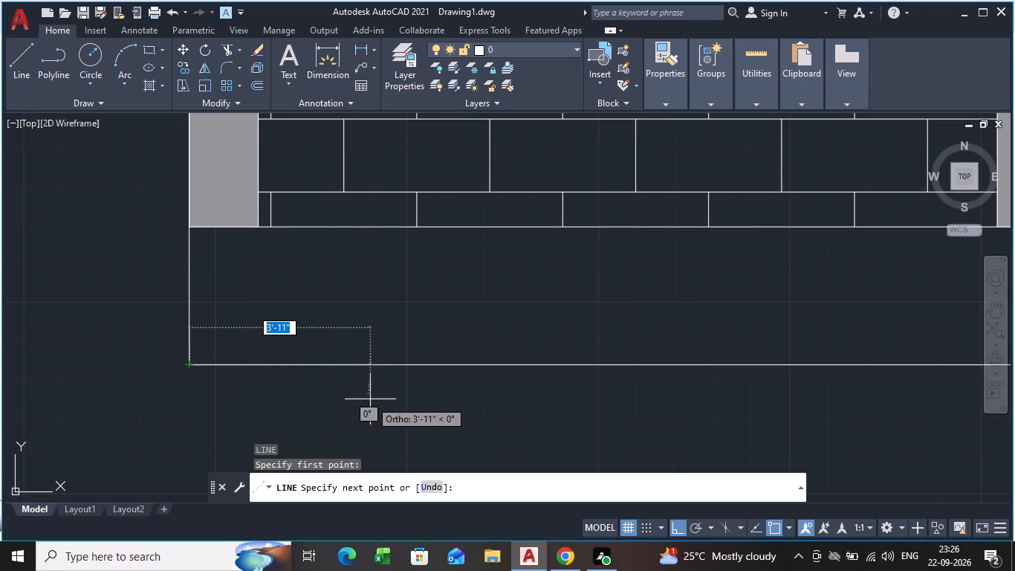
{"action": "key", "text": "ctrl+F8"}
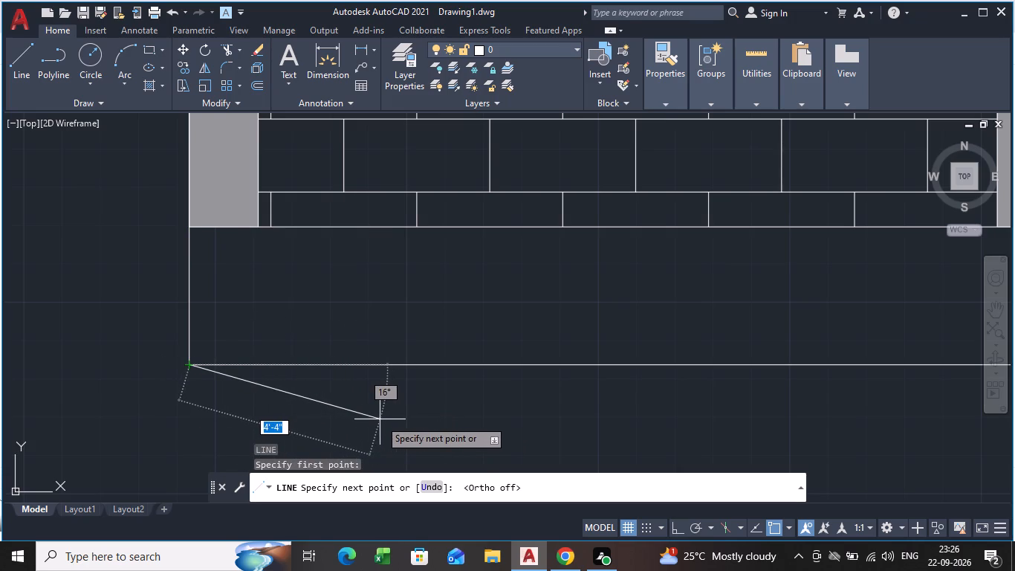
{"action": "middle_click_drag", "start_coordinate": [349, 430], "coordinate": [363, 389]}
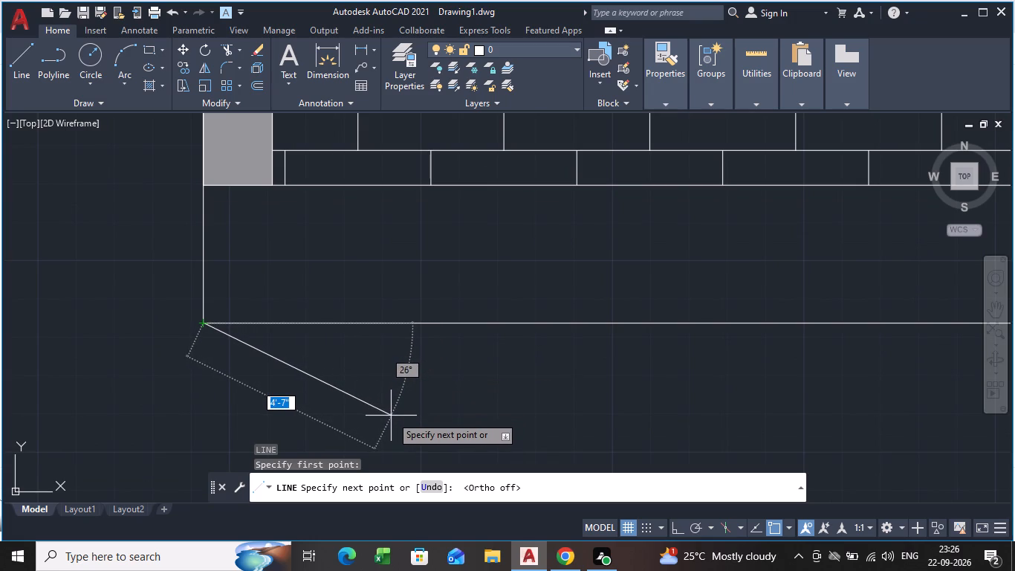
{"action": "left_click", "coordinate": [391, 416]}
{"action": "key", "text": "Escape"}
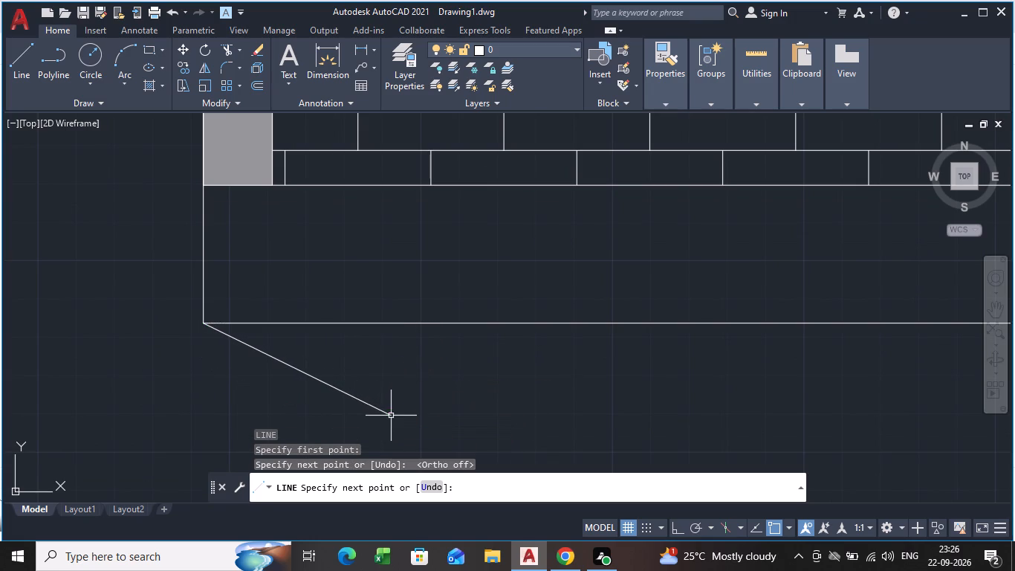
Draw a line about 5'-10" long sloping 26° down to the right from the left end column's inner base corner.
{"action": "key", "text": "l"}
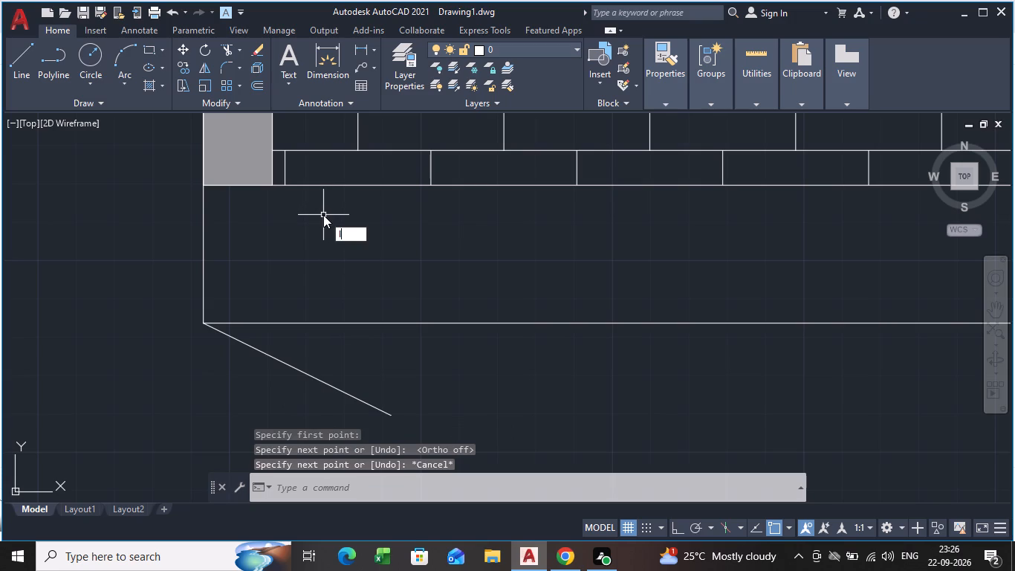
{"action": "key", "text": "Return"}
{"action": "left_click", "coordinate": [272, 190]}
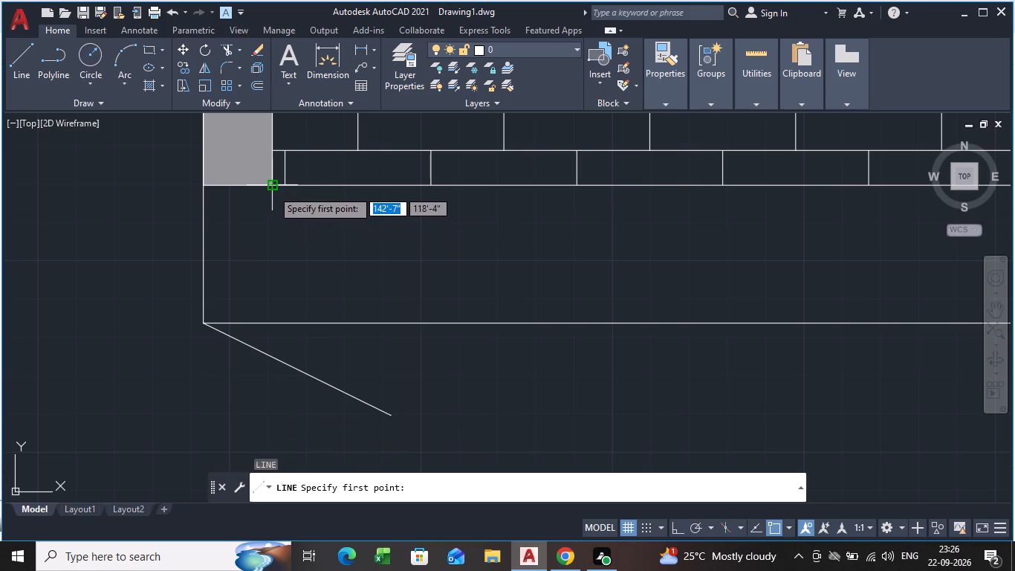
{"action": "left_click", "coordinate": [514, 302]}
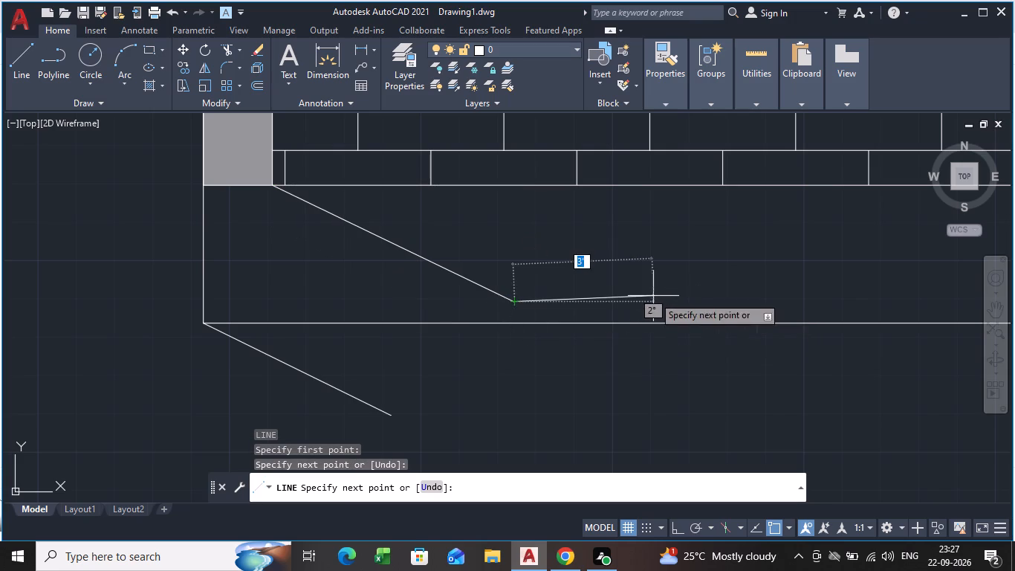
{"action": "key", "text": "Escape"}
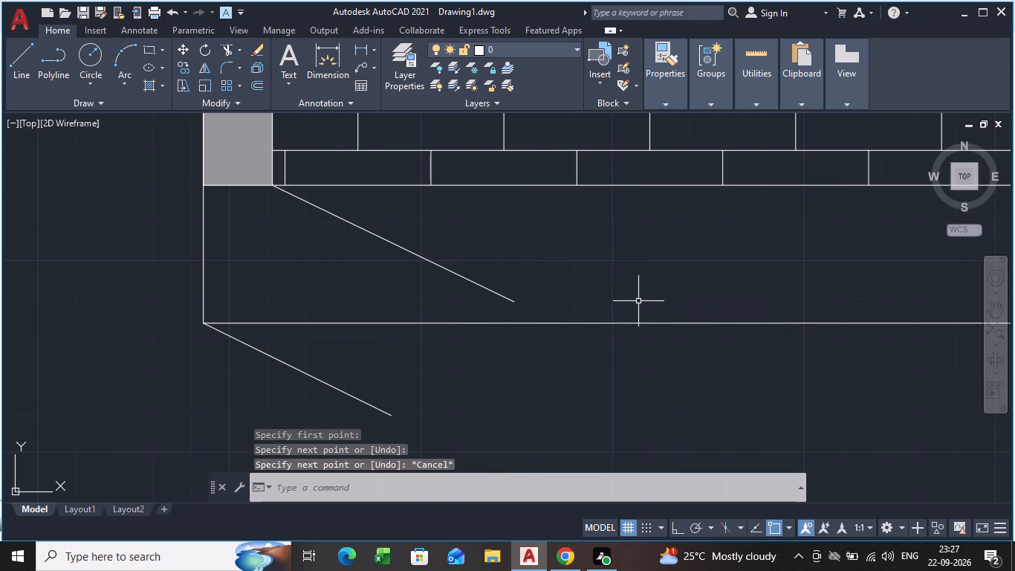
With ortho on, draw a horizontal line from the upper sloping line's lower end to well past the right end column.
{"action": "middle_click_drag", "start_coordinate": [560, 321], "coordinate": [355, 369]}
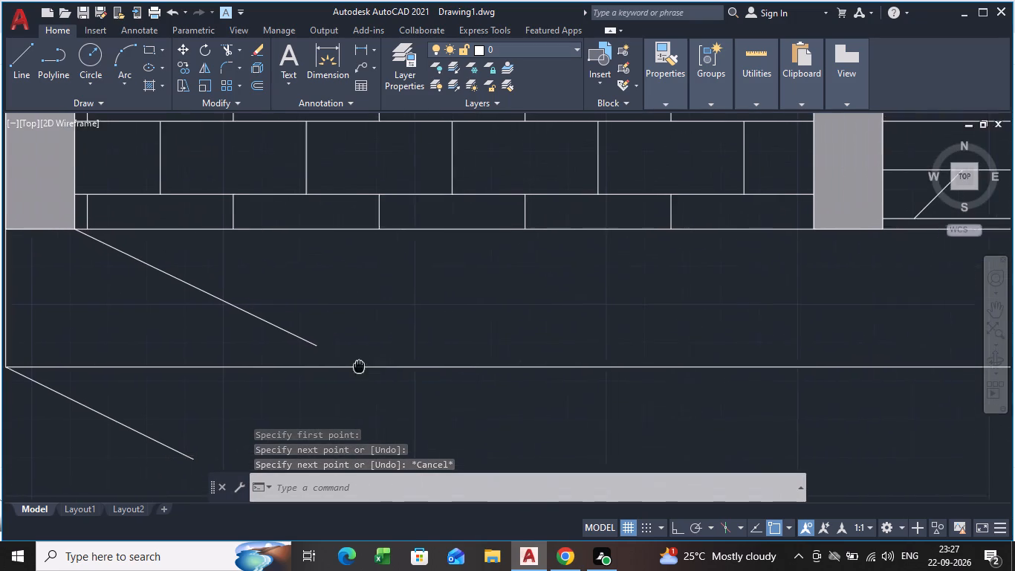
{"action": "middle_click_drag", "start_coordinate": [355, 369], "coordinate": [348, 368]}
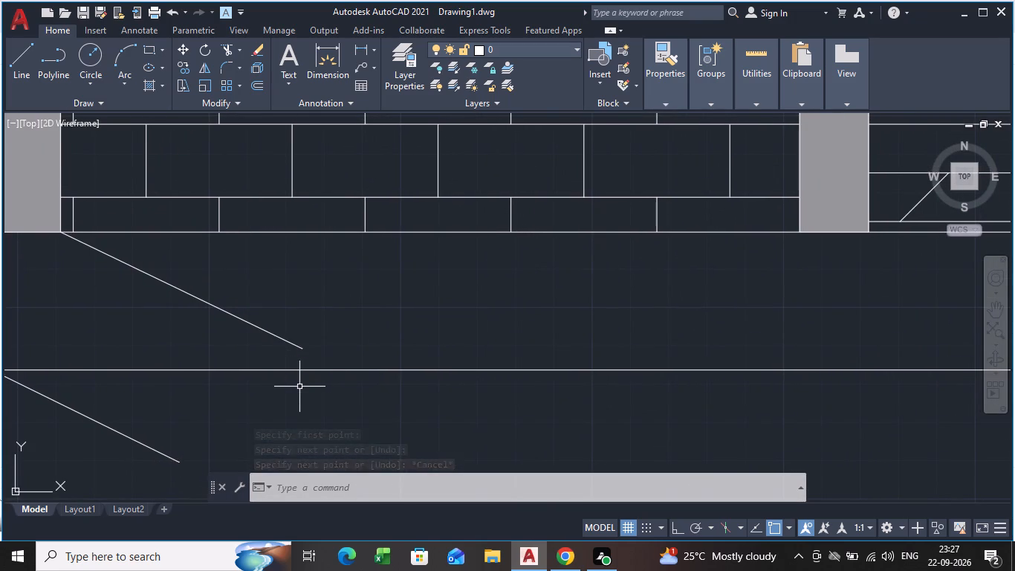
{"action": "scroll", "coordinate": [228, 416], "scroll_direction": "down", "scroll_amount": 1}
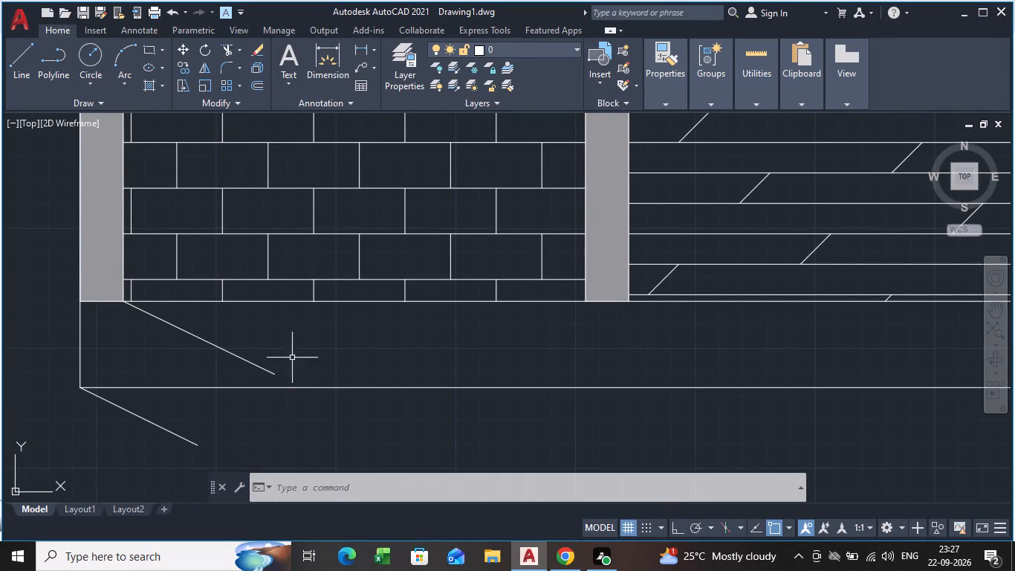
{"action": "key", "text": "l"}
{"action": "key", "text": "Return"}
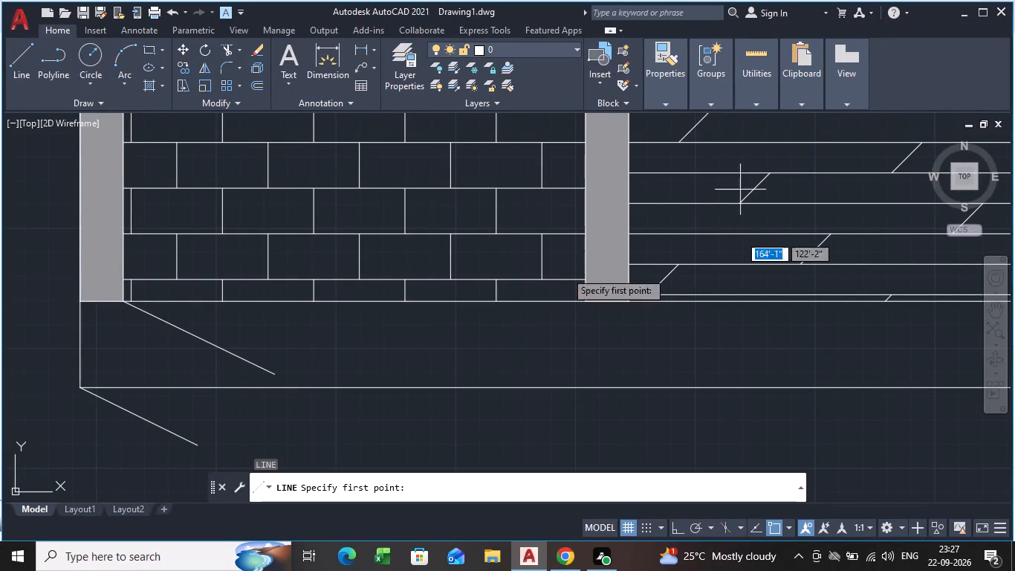
{"action": "left_click", "coordinate": [271, 375]}
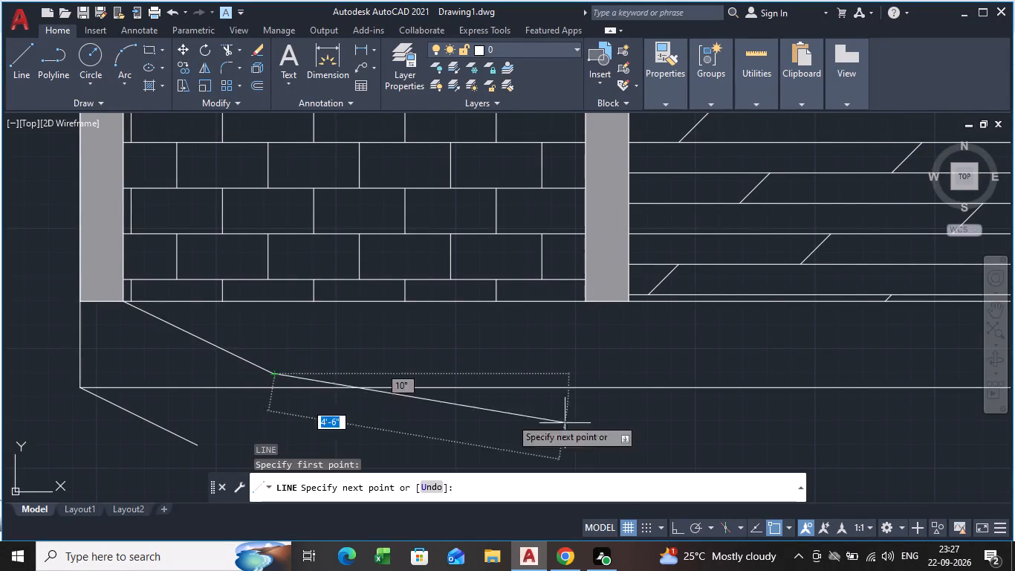
{"action": "scroll", "coordinate": [710, 421], "scroll_direction": "down", "scroll_amount": 1}
{"action": "middle_click_drag", "start_coordinate": [712, 419], "coordinate": [388, 381]}
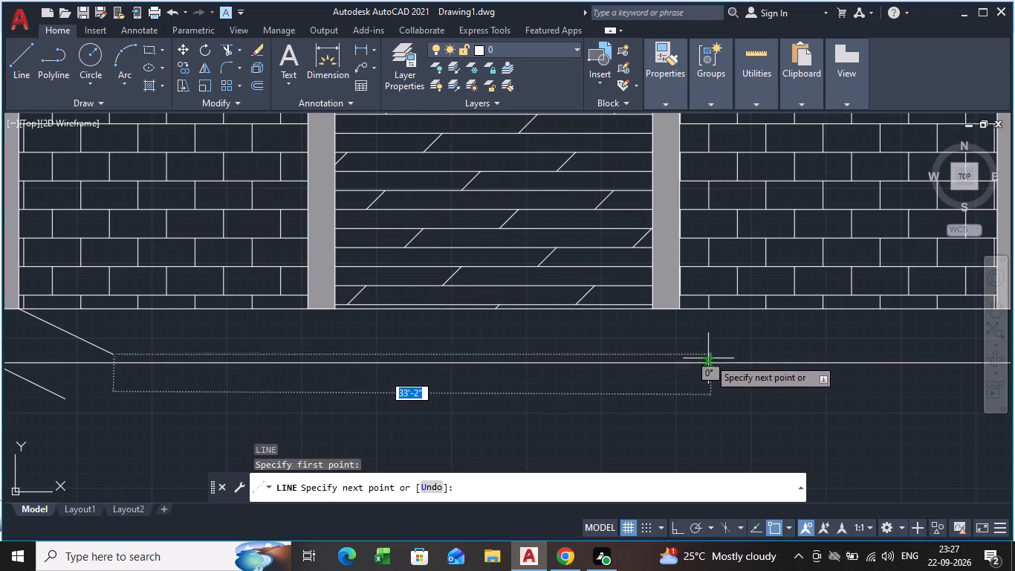
{"action": "key", "text": "ctrl+F6"}
{"action": "key", "text": "ctrl+F8"}
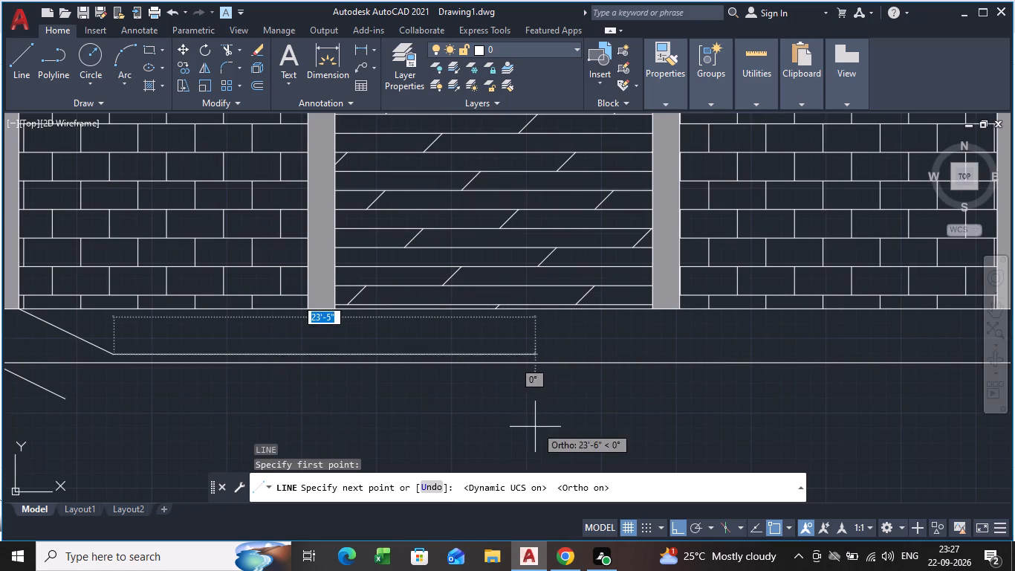
{"action": "scroll", "coordinate": [784, 396], "scroll_direction": "down", "scroll_amount": 2}
{"action": "middle_click_drag", "start_coordinate": [784, 396], "coordinate": [325, 362]}
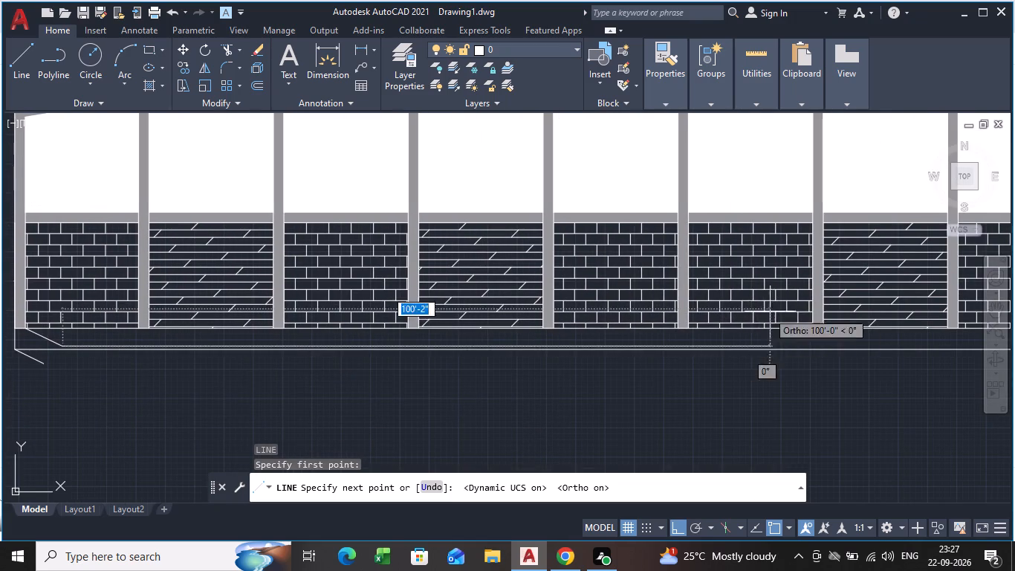
{"action": "middle_click_drag", "start_coordinate": [794, 323], "coordinate": [771, 330]}
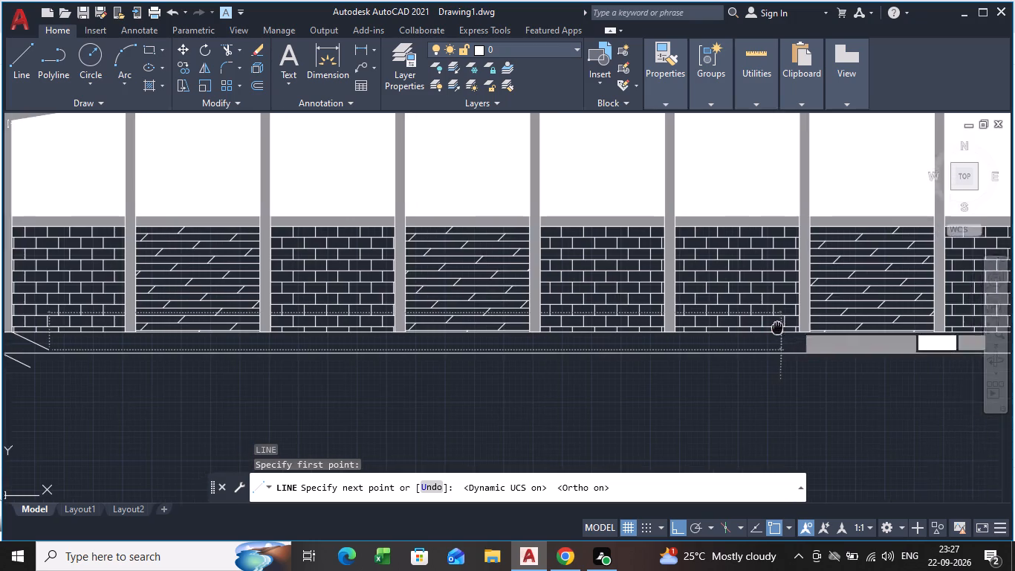
{"action": "middle_click_drag", "start_coordinate": [771, 330], "coordinate": [453, 355]}
{"action": "scroll", "coordinate": [887, 368], "scroll_direction": "down", "scroll_amount": 2}
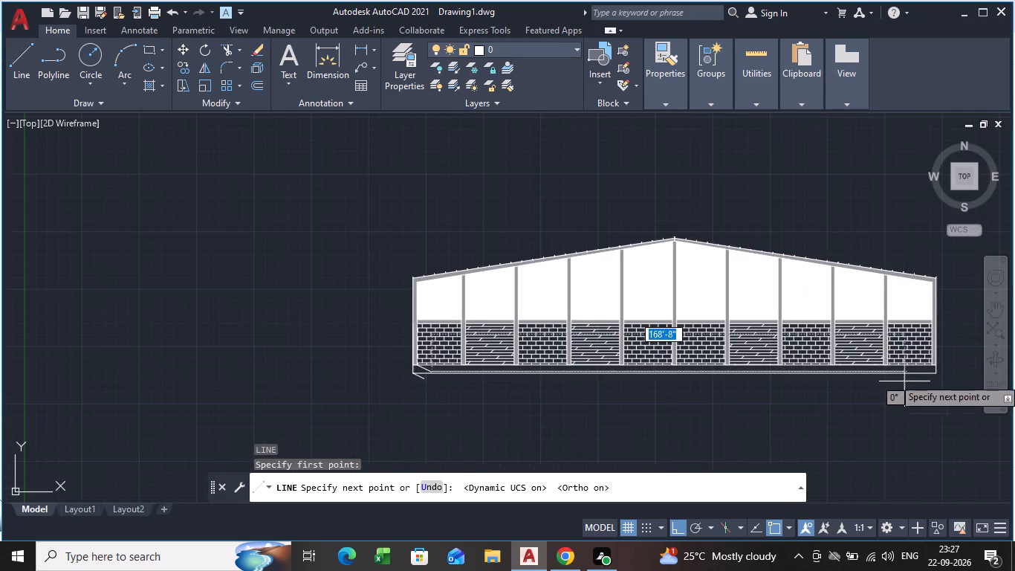
{"action": "scroll", "coordinate": [909, 386], "scroll_direction": "down", "scroll_amount": 1}
{"action": "middle_click_drag", "start_coordinate": [909, 386], "coordinate": [696, 390]}
{"action": "left_click", "coordinate": [808, 382]}
{"action": "key", "text": "Escape"}
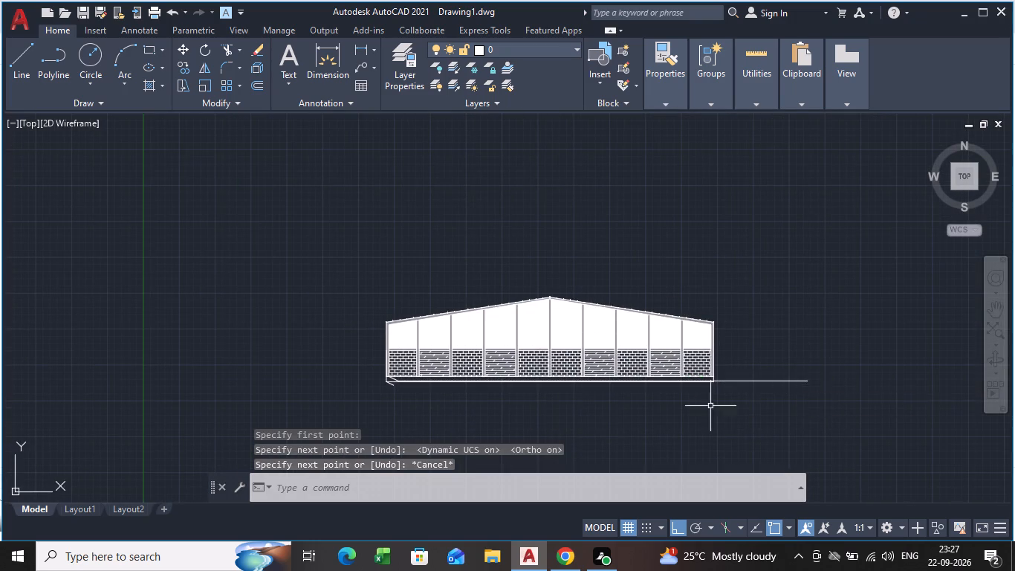
Delete the base strip's original lower horizontal line, just below the new horizontal line.
{"action": "scroll", "coordinate": [697, 404], "scroll_direction": "up", "scroll_amount": 3}
{"action": "scroll", "coordinate": [719, 327], "scroll_direction": "up", "scroll_amount": 3}
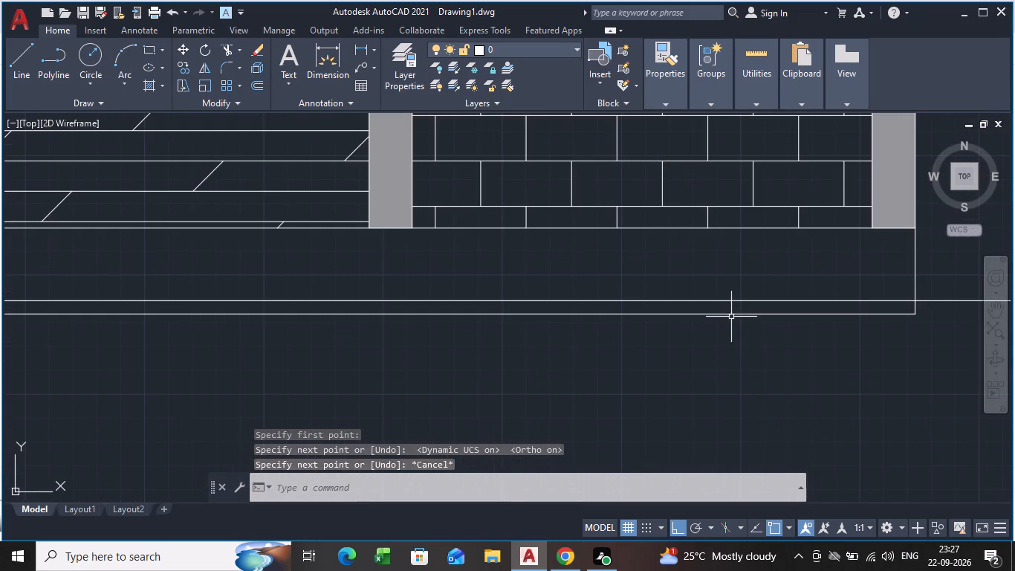
{"action": "left_click", "coordinate": [733, 314]}
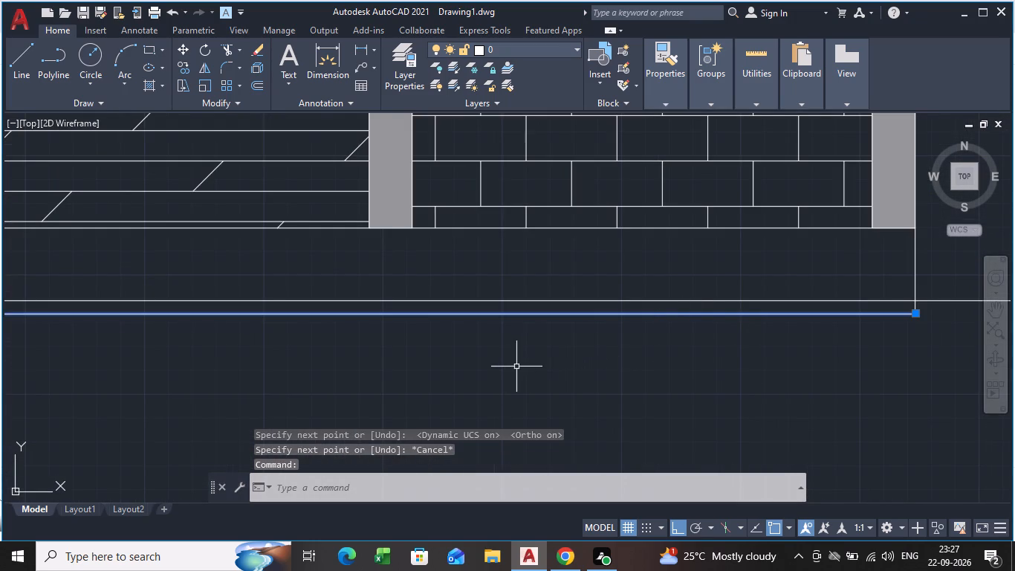
{"action": "key", "text": "Delete"}
Draw a vertical line down from the corner where the upper sloping line meets the new horizontal line.
{"action": "scroll", "coordinate": [294, 312], "scroll_direction": "down", "scroll_amount": 4}
{"action": "middle_click_drag", "start_coordinate": [357, 310], "coordinate": [375, 310]}
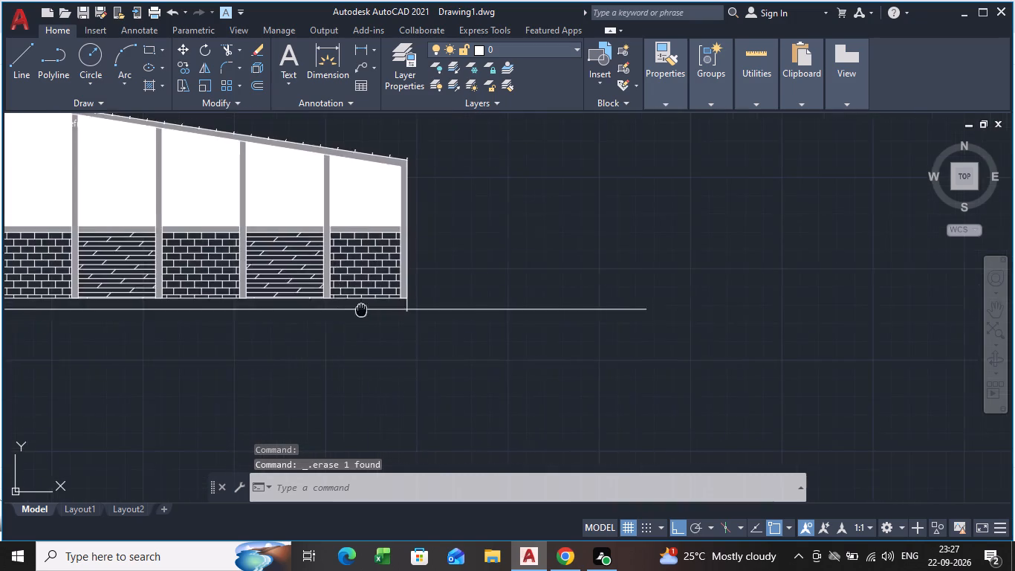
{"action": "middle_click_drag", "start_coordinate": [375, 310], "coordinate": [1014, 276]}
{"action": "scroll", "coordinate": [347, 293], "scroll_direction": "up", "scroll_amount": 3}
{"action": "middle_click_drag", "start_coordinate": [250, 291], "coordinate": [395, 300]}
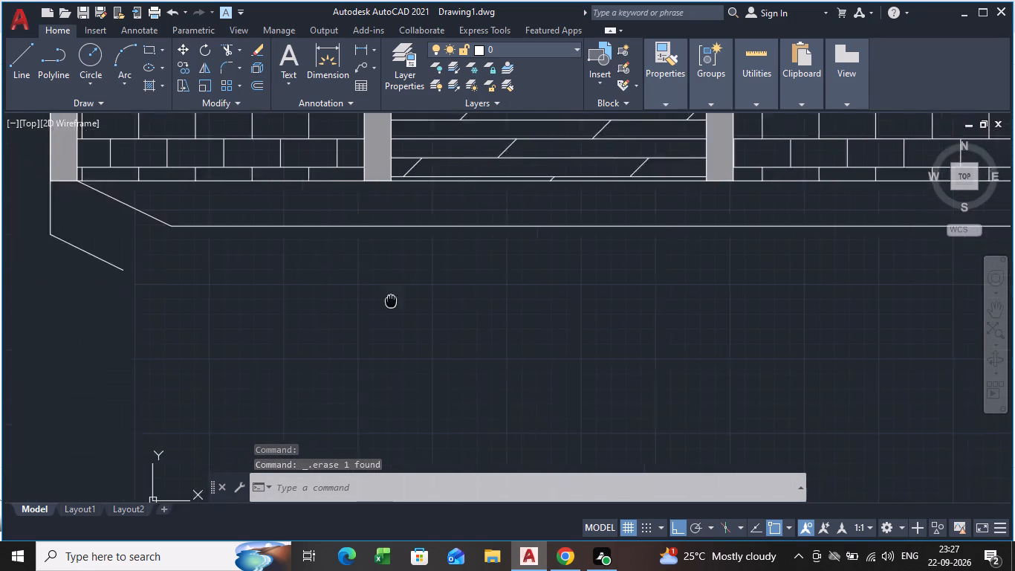
{"action": "middle_click_drag", "start_coordinate": [395, 300], "coordinate": [470, 322]}
{"action": "key", "text": "l"}
{"action": "key", "text": "Return"}
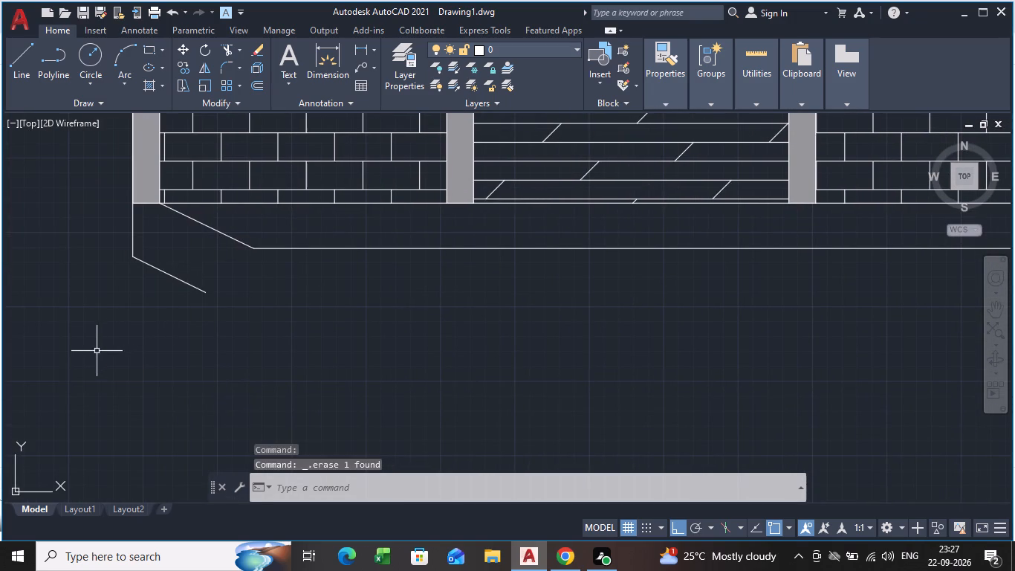
{"action": "left_click", "coordinate": [253, 250]}
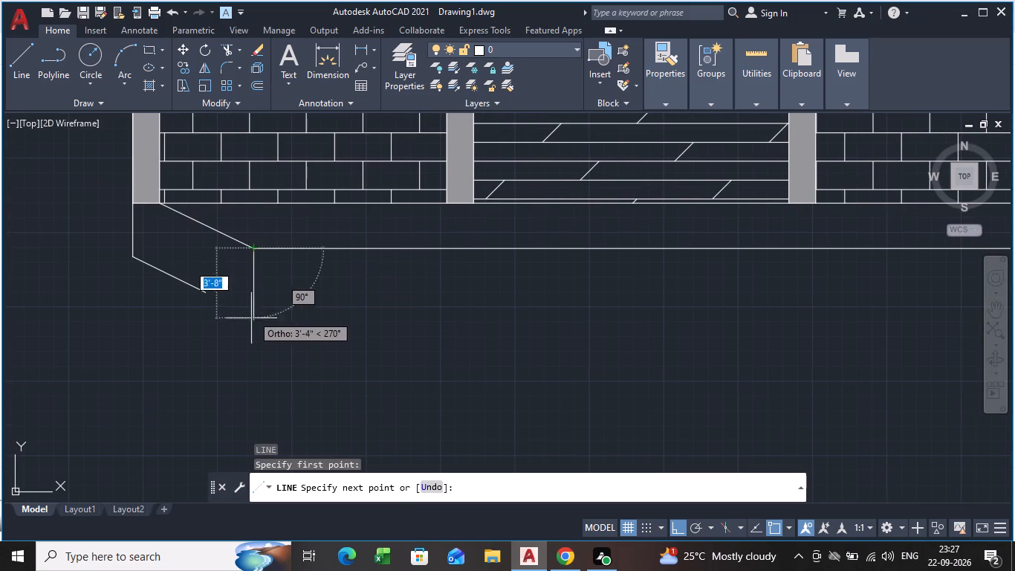
{"action": "left_click", "coordinate": [243, 343]}
{"action": "key", "text": "Escape"}
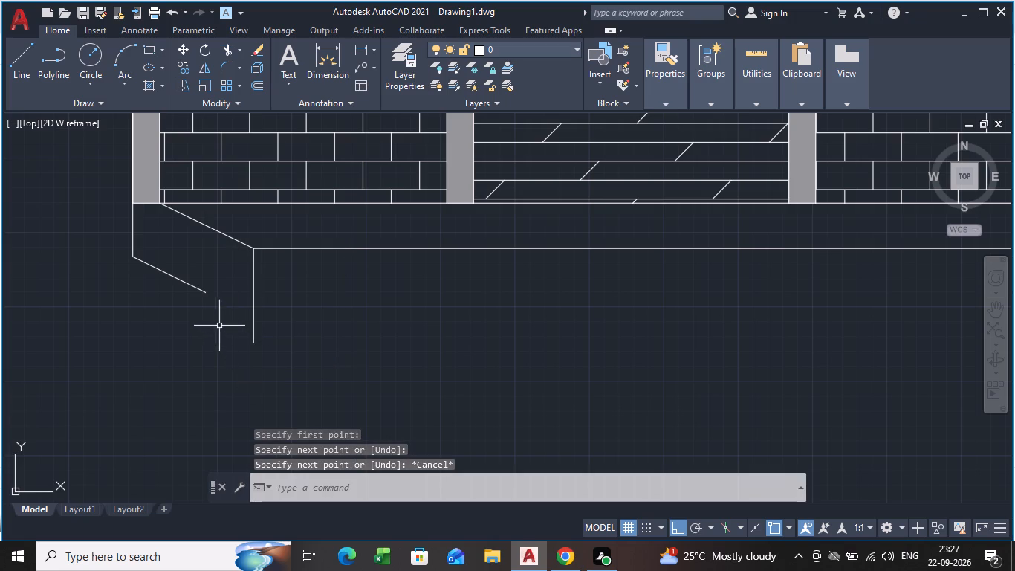
With ortho off, continue the lower sloping line about 12'-3" along its 26° slope, crossing the short vertical line.
{"action": "key", "text": "l"}
{"action": "key", "text": "Return"}
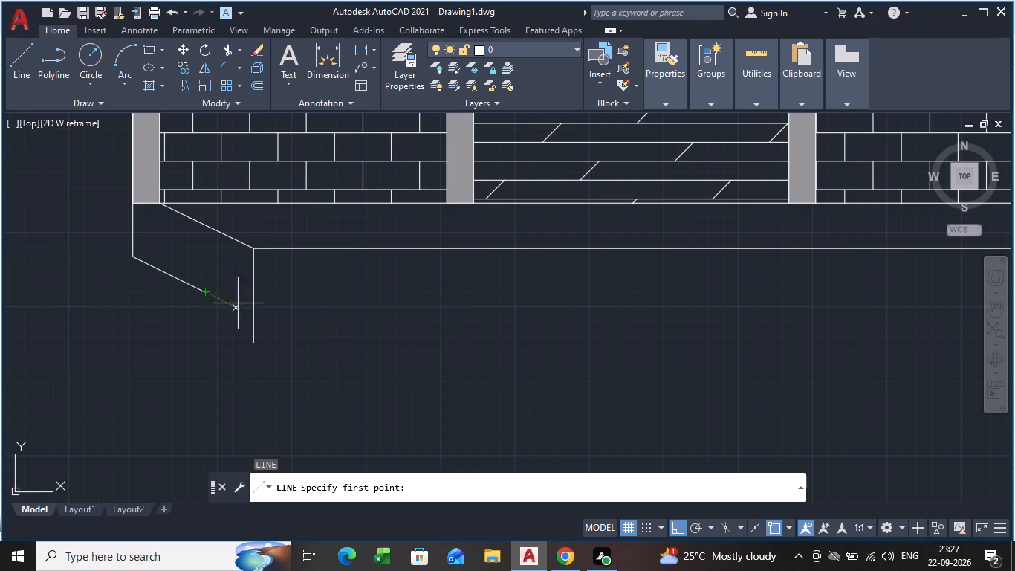
{"action": "left_click", "coordinate": [210, 299]}
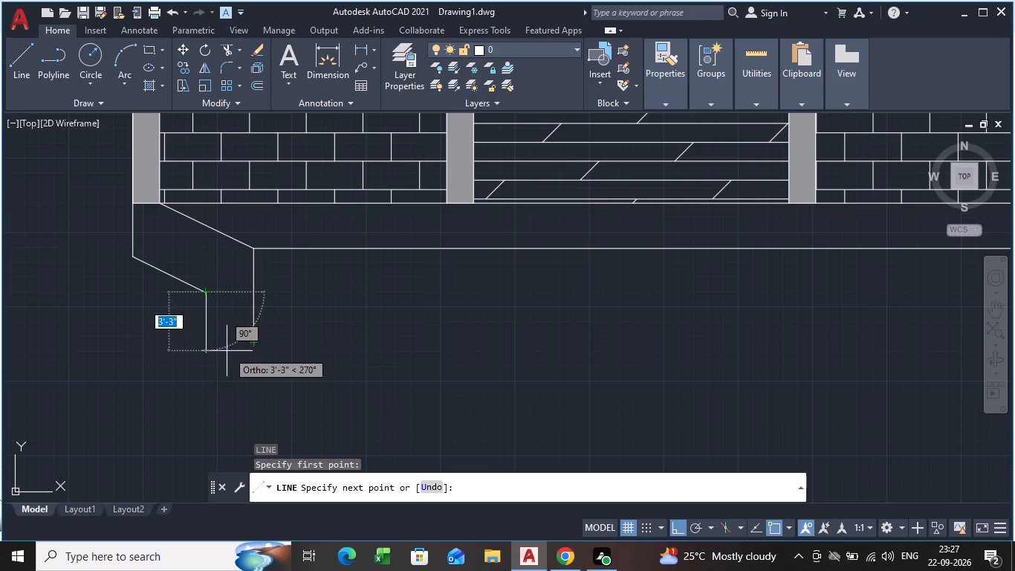
{"action": "key", "text": "ctrl+F8"}
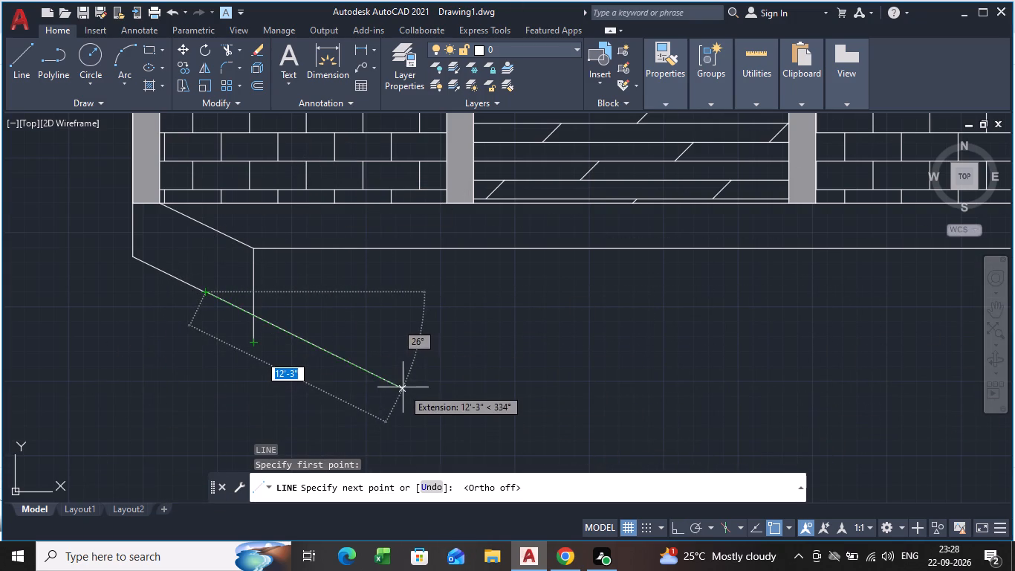
{"action": "left_click", "coordinate": [404, 385]}
{"action": "key", "text": "Escape"}
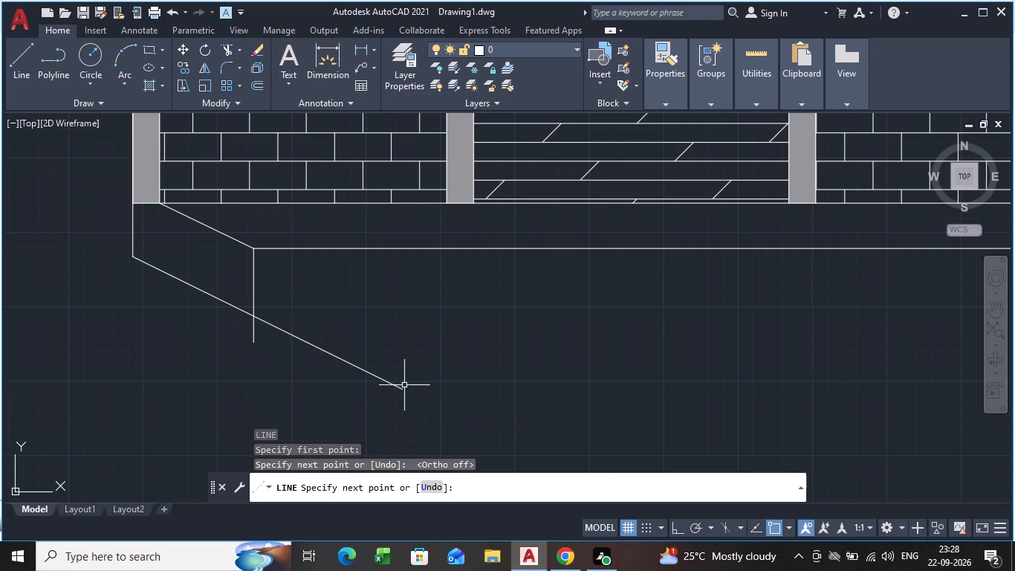
With ortho on, draw a horizontal line from the crossing of the vertical and lower sloping lines to well past the right end column.
{"action": "key", "text": "l"}
{"action": "key", "text": "Return"}
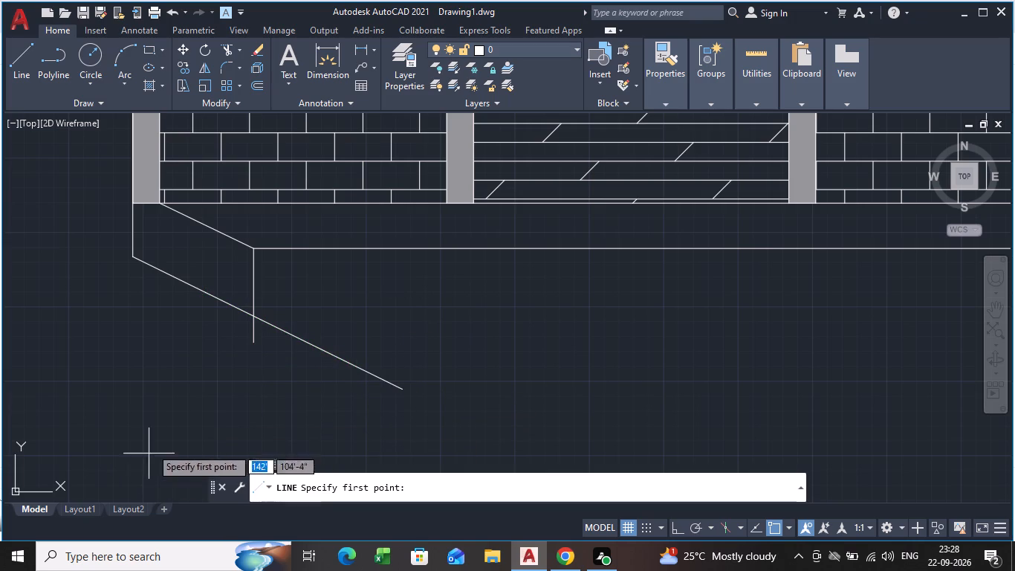
{"action": "left_click", "coordinate": [252, 314]}
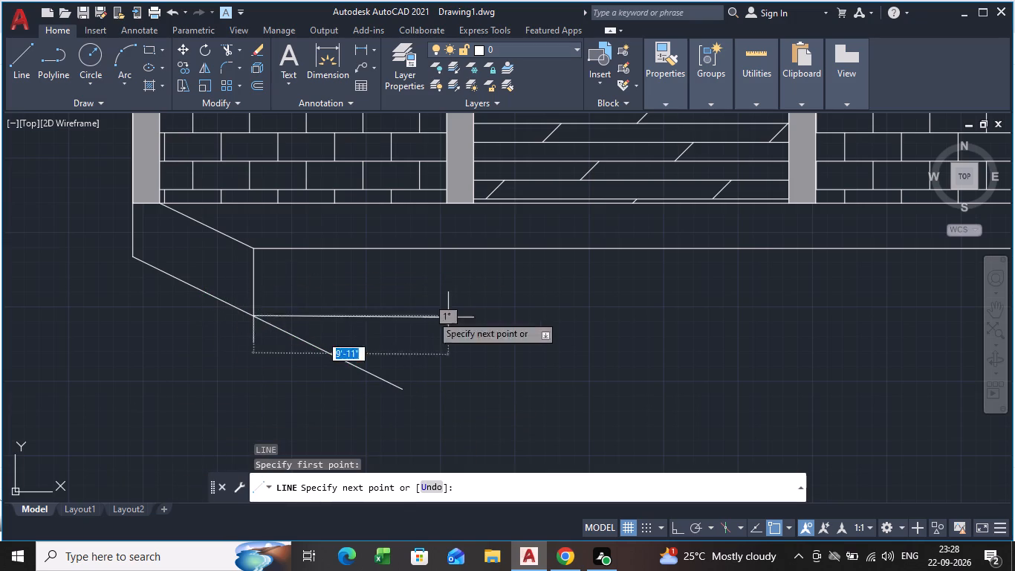
{"action": "scroll", "coordinate": [612, 360], "scroll_direction": "down", "scroll_amount": 4}
{"action": "middle_click_drag", "start_coordinate": [614, 350], "coordinate": [256, 337]}
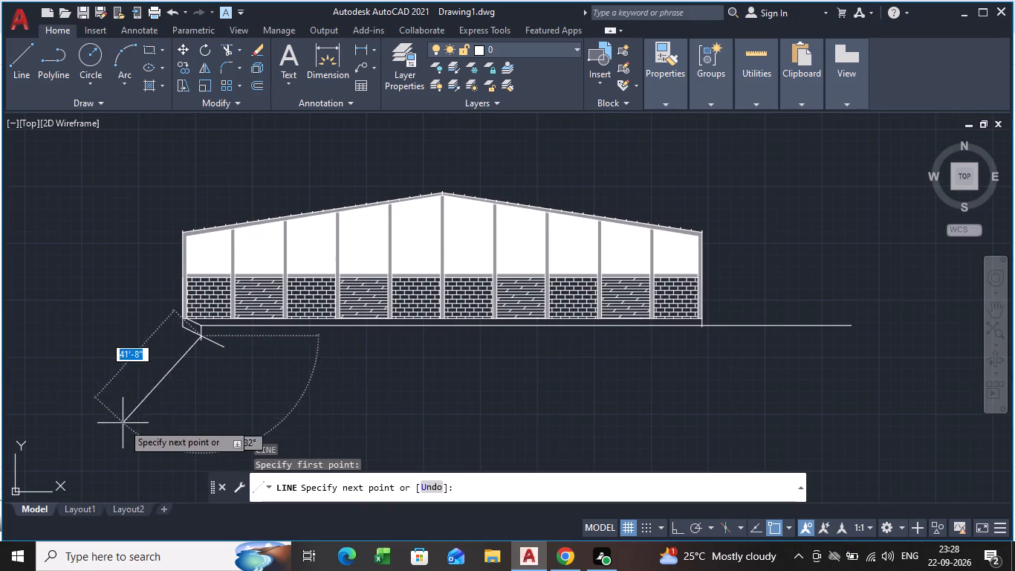
{"action": "key", "text": "ctrl+F8"}
{"action": "left_click", "coordinate": [852, 484]}
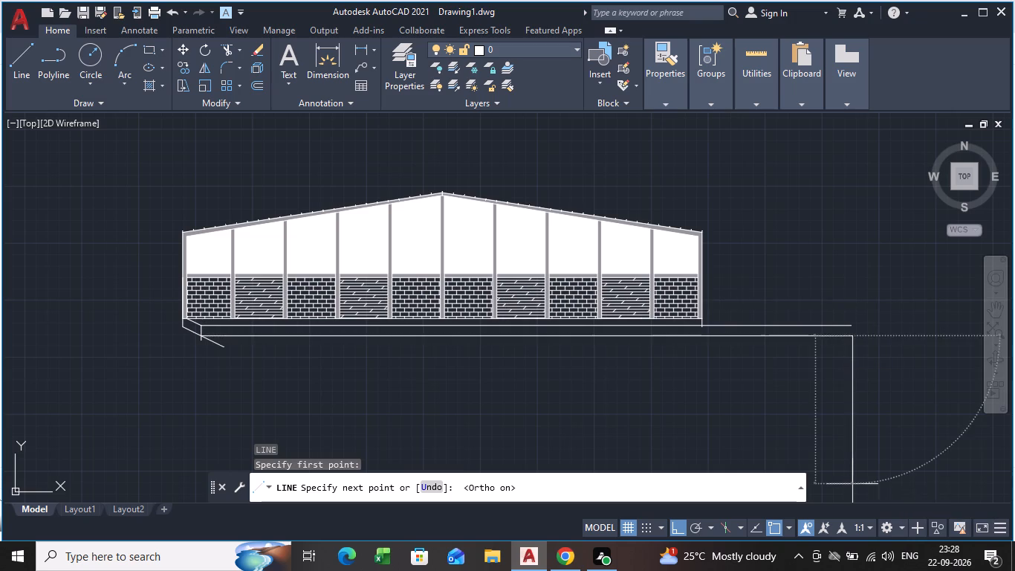
{"action": "key", "text": "Escape"}
Trim the overhanging ends of the vertical and sloping lines below the lower horizontal line at its left corner.
{"action": "scroll", "coordinate": [683, 362], "scroll_direction": "up", "scroll_amount": 1}
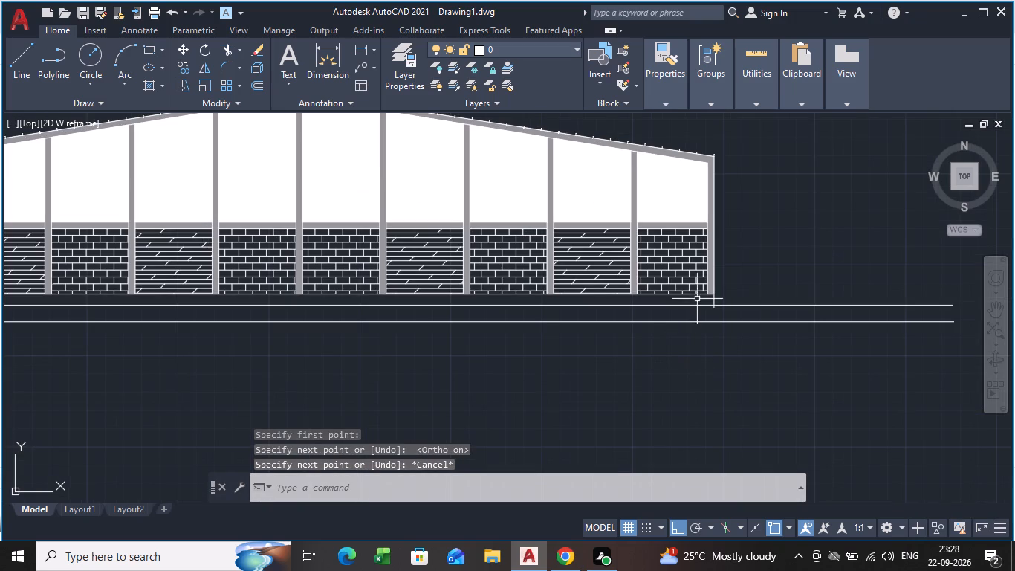
{"action": "scroll", "coordinate": [692, 307], "scroll_direction": "down", "scroll_amount": 1}
{"action": "middle_click_drag", "start_coordinate": [692, 307], "coordinate": [714, 306]}
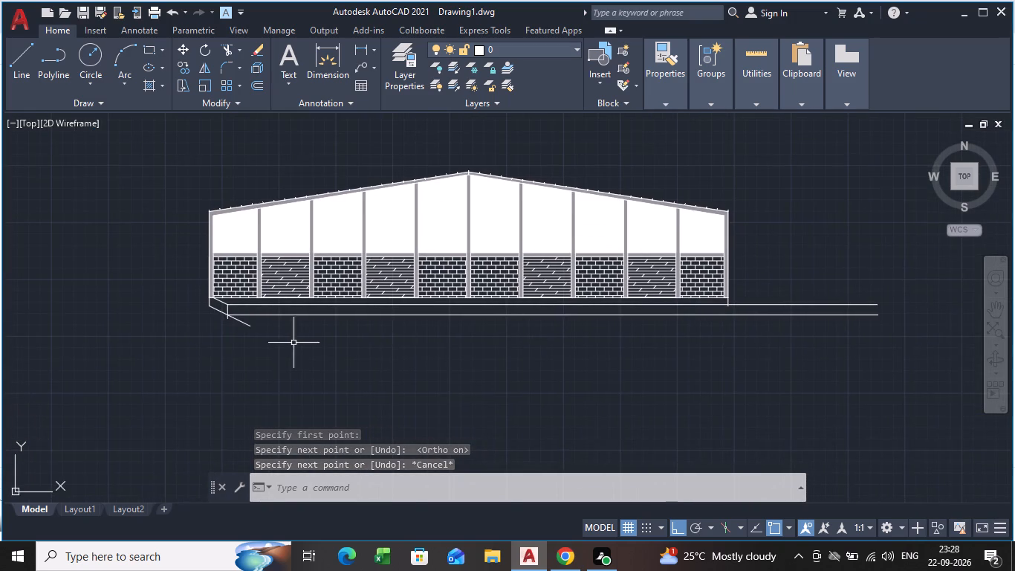
{"action": "scroll", "coordinate": [253, 346], "scroll_direction": "up", "scroll_amount": 2}
{"action": "key", "text": "t"}
{"action": "key", "text": "r"}
{"action": "key", "text": "Return"}
{"action": "key", "text": "Return"}
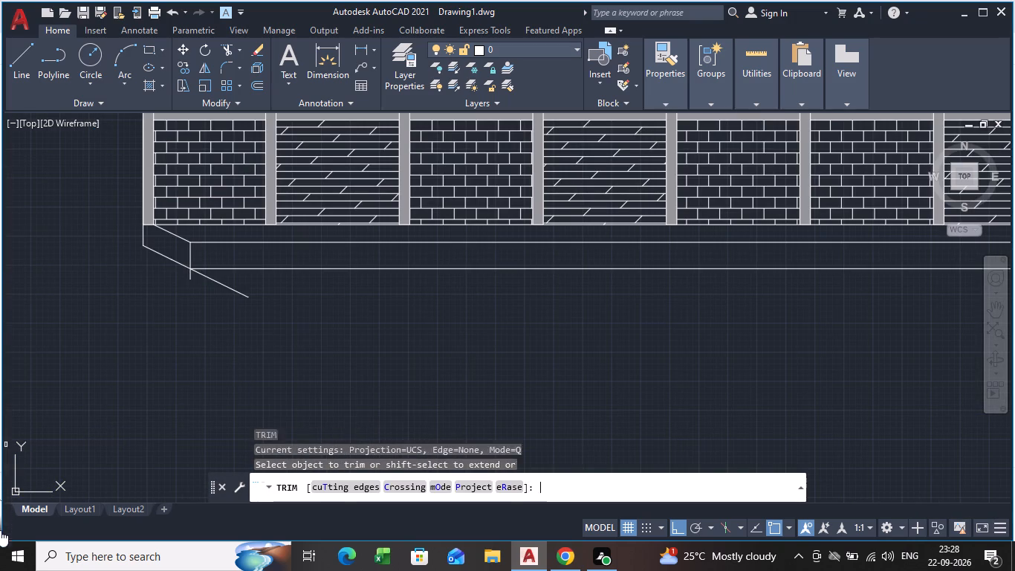
{"action": "scroll", "coordinate": [131, 234], "scroll_direction": "up", "scroll_amount": 4}
{"action": "scroll", "coordinate": [583, 411], "scroll_direction": "down", "scroll_amount": 1}
{"action": "middle_click_drag", "start_coordinate": [580, 371], "coordinate": [583, 347]}
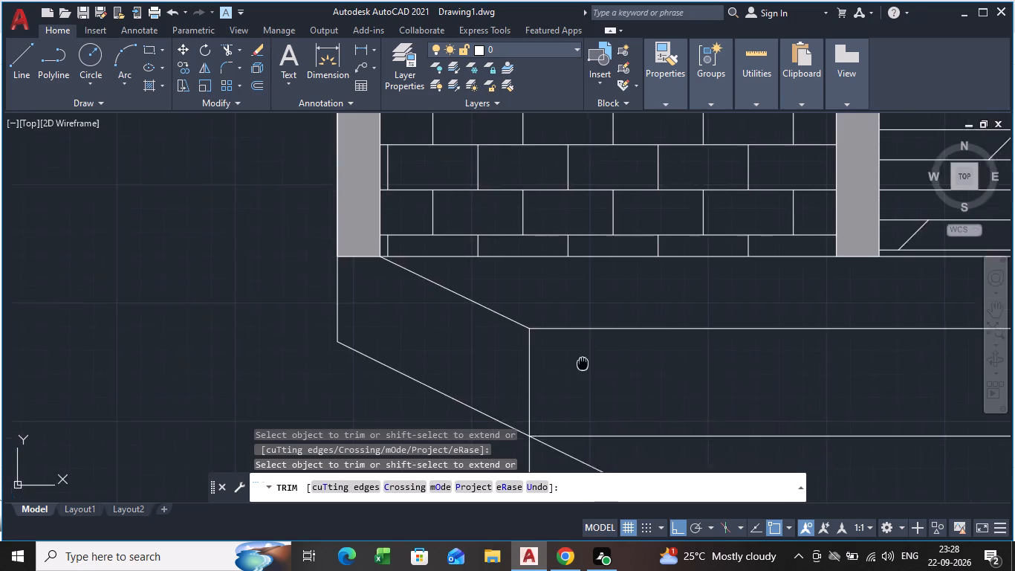
{"action": "middle_click_drag", "start_coordinate": [583, 347], "coordinate": [560, 193]}
{"action": "scroll", "coordinate": [551, 303], "scroll_direction": "up", "scroll_amount": 3}
{"action": "left_click_drag", "start_coordinate": [310, 277], "coordinate": [667, 170]}
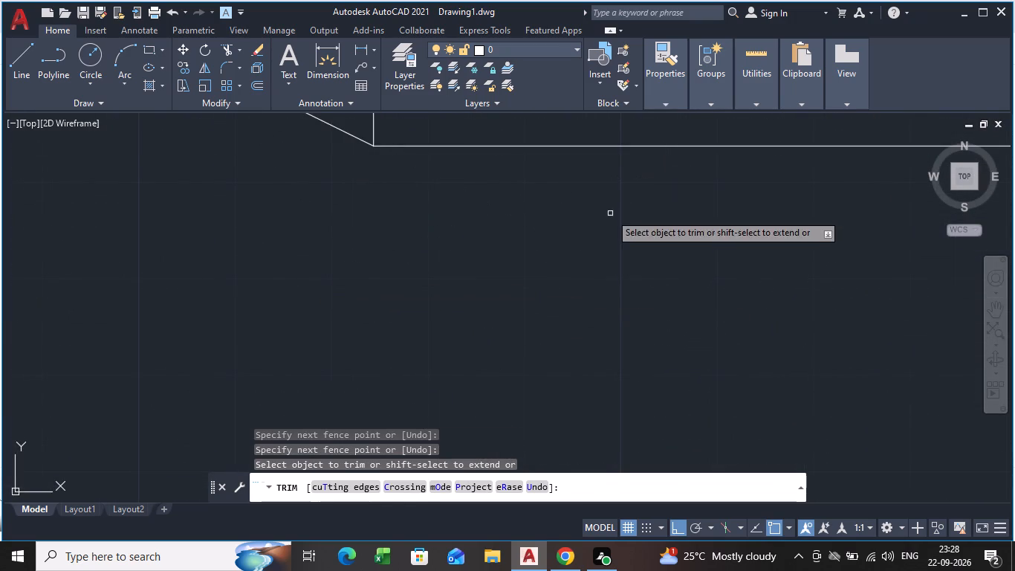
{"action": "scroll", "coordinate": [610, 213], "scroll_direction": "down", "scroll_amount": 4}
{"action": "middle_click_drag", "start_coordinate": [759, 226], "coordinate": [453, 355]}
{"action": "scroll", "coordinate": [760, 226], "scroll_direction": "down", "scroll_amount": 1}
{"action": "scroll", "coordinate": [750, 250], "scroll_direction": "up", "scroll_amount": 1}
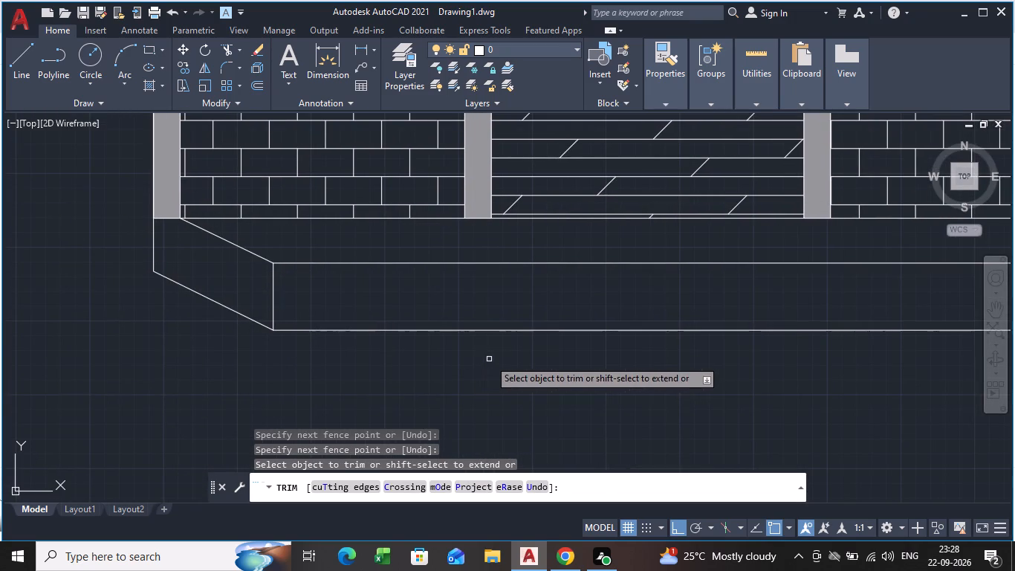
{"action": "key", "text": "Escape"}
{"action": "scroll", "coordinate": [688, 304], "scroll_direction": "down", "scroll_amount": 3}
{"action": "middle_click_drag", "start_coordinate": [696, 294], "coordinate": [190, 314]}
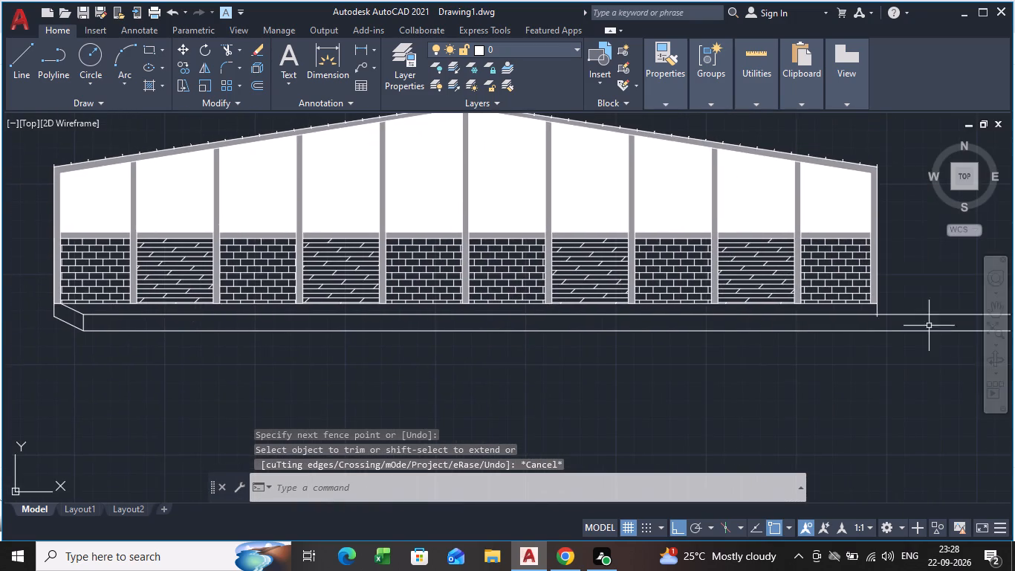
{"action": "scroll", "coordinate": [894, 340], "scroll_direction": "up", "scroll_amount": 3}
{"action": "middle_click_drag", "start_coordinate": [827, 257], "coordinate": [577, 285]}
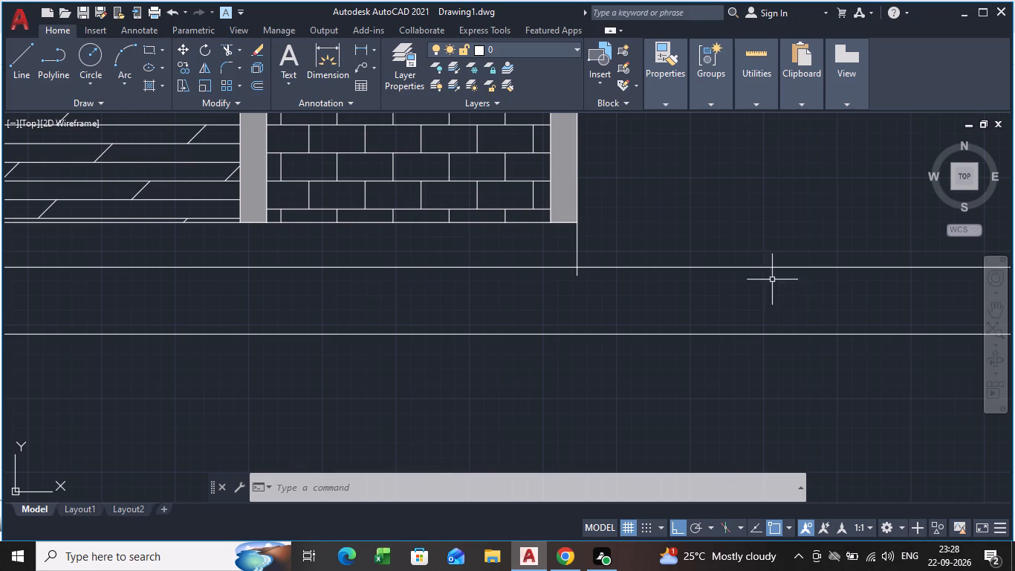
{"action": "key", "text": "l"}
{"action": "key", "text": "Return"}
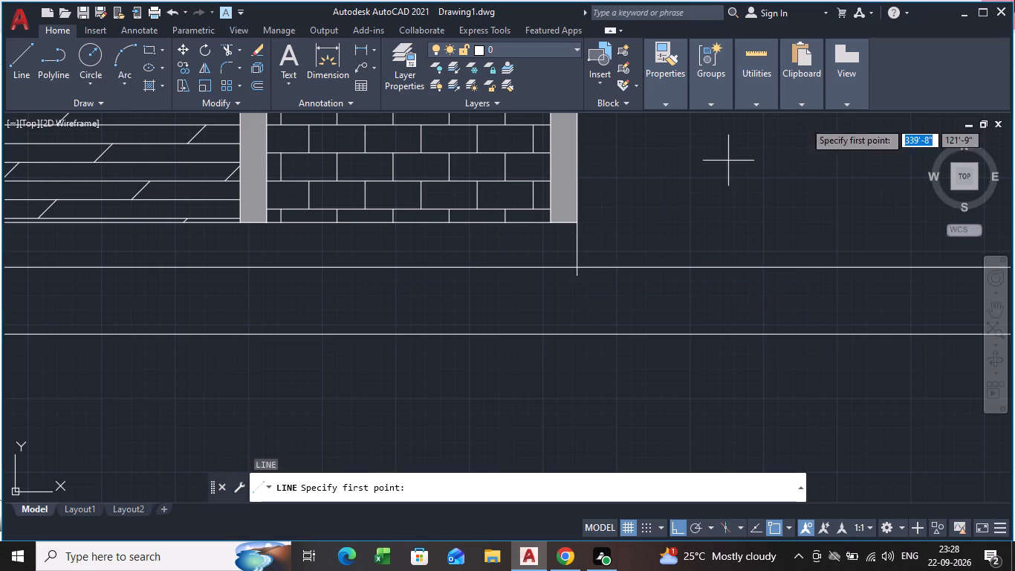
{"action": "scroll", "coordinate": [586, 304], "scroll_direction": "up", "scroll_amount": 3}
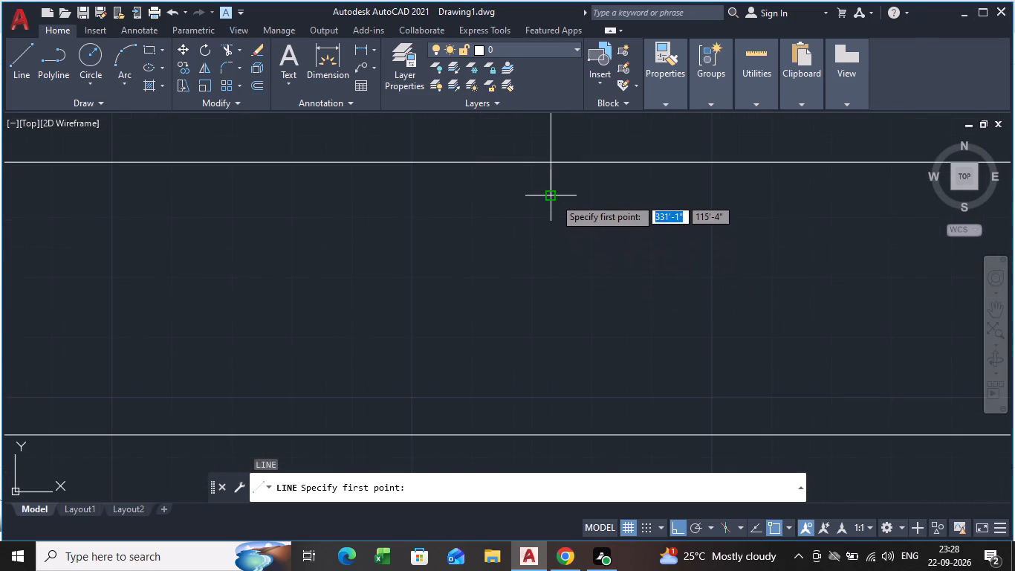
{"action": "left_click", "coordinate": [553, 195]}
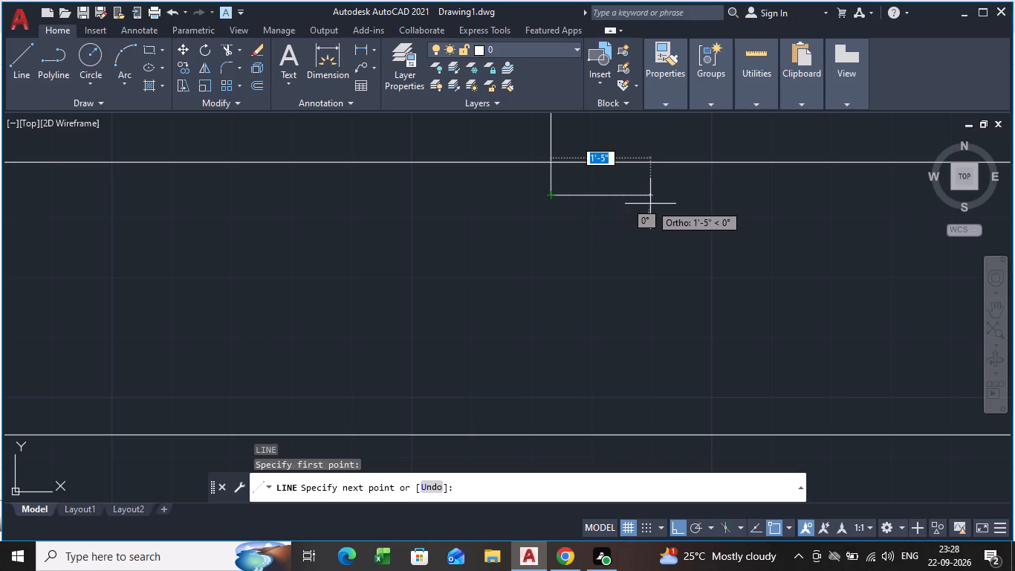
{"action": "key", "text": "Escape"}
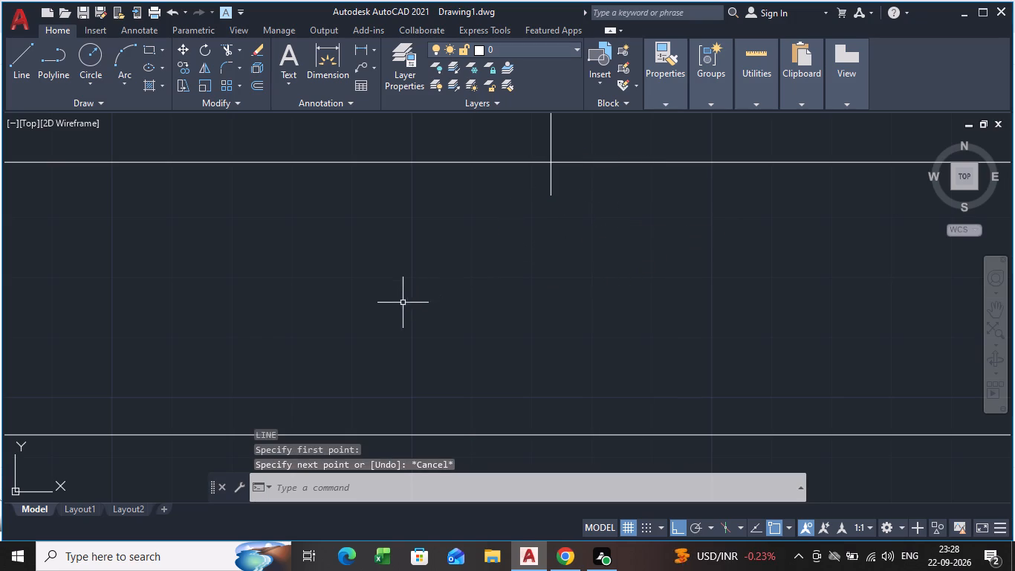
Examine the sloping and horizontal base lines at the left end and compare them with the right end.
{"action": "scroll", "coordinate": [790, 133], "scroll_direction": "up", "scroll_amount": 1}
{"action": "scroll", "coordinate": [519, 255], "scroll_direction": "down", "scroll_amount": 3}
{"action": "scroll", "coordinate": [453, 234], "scroll_direction": "down", "scroll_amount": 1}
{"action": "middle_click_drag", "start_coordinate": [453, 233], "coordinate": [568, 232]}
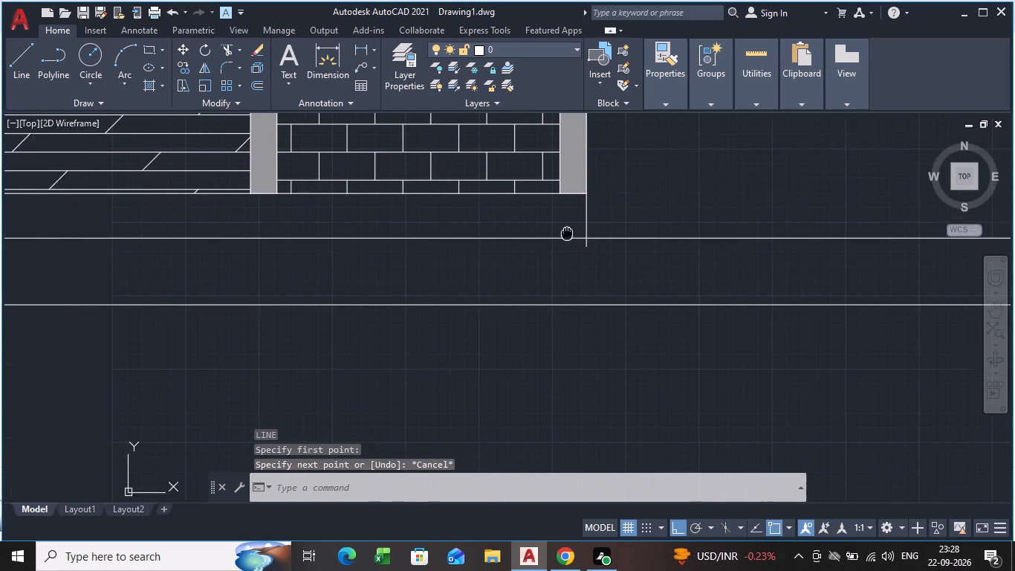
{"action": "middle_click_drag", "start_coordinate": [568, 232], "coordinate": [573, 228]}
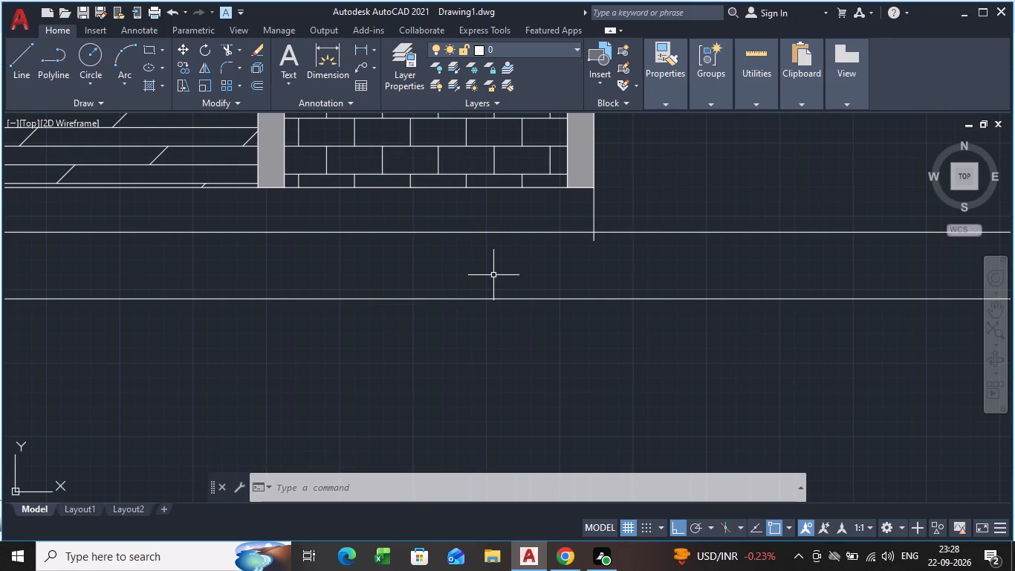
{"action": "scroll", "coordinate": [267, 274], "scroll_direction": "down", "scroll_amount": 2}
{"action": "middle_click_drag", "start_coordinate": [337, 263], "coordinate": [471, 263]}
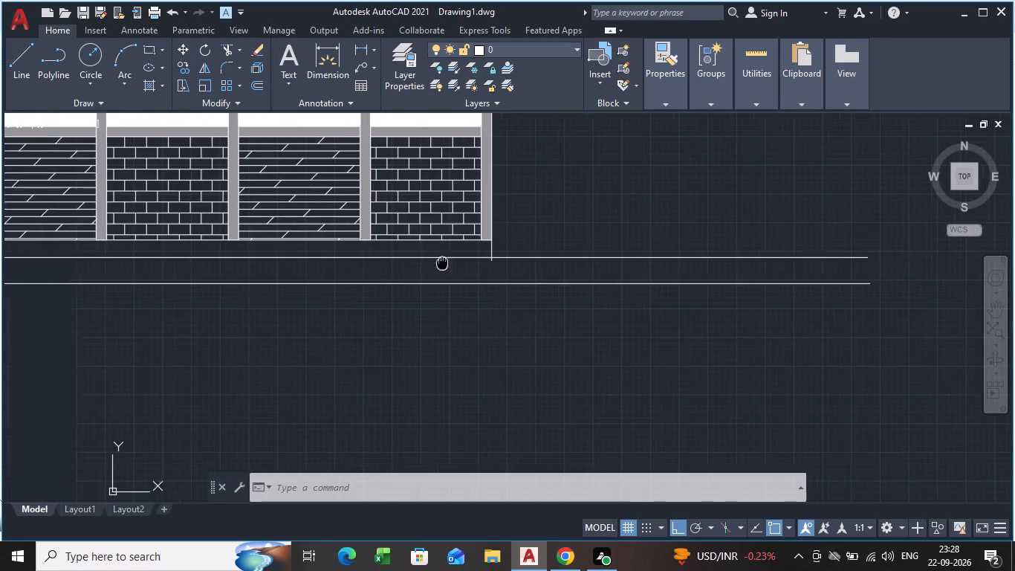
{"action": "middle_click_drag", "start_coordinate": [471, 263], "coordinate": [851, 211]}
{"action": "scroll", "coordinate": [36, 274], "scroll_direction": "down", "scroll_amount": 2}
{"action": "middle_click_drag", "start_coordinate": [59, 274], "coordinate": [508, 281]}
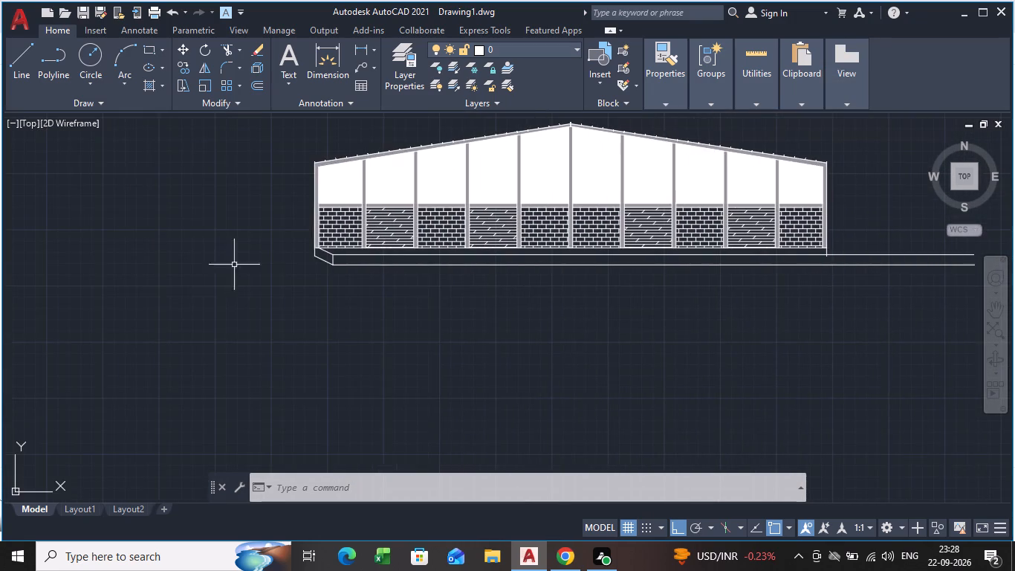
{"action": "scroll", "coordinate": [334, 236], "scroll_direction": "up", "scroll_amount": 3}
{"action": "scroll", "coordinate": [259, 294], "scroll_direction": "up", "scroll_amount": 3}
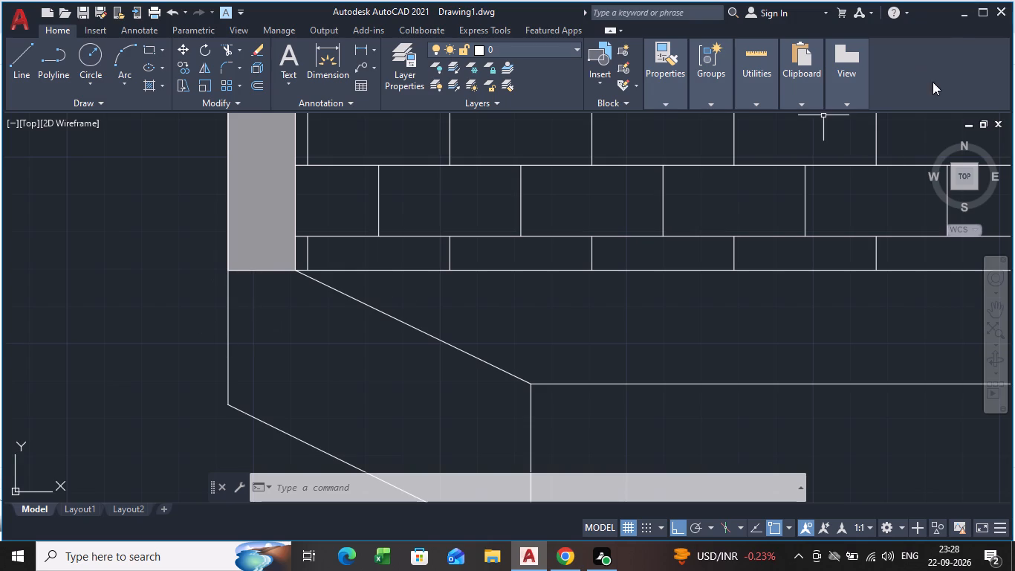
{"action": "scroll", "coordinate": [811, 292], "scroll_direction": "down", "scroll_amount": 3}
{"action": "middle_click_drag", "start_coordinate": [910, 284], "coordinate": [298, 246]}
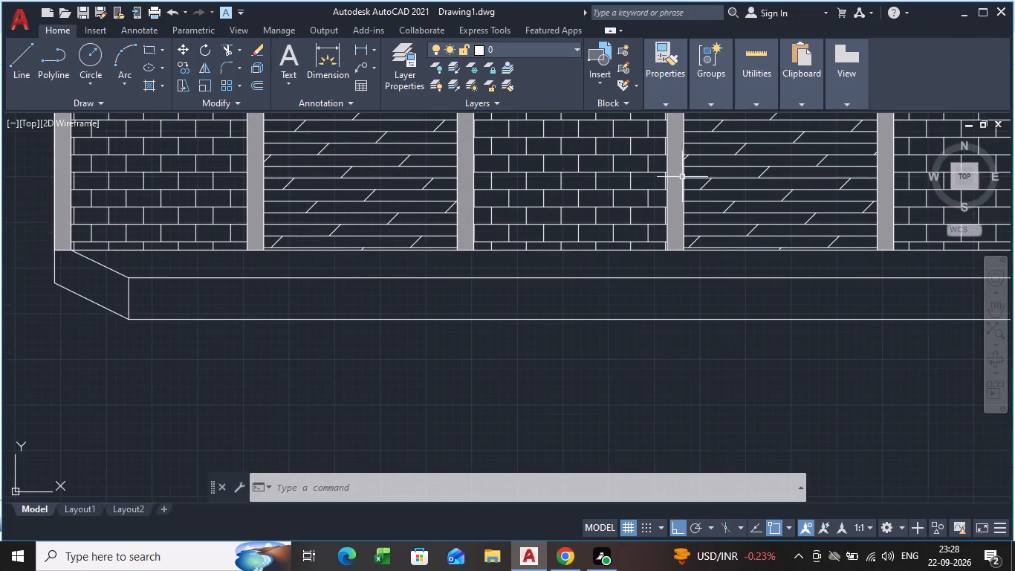
{"action": "scroll", "coordinate": [717, 194], "scroll_direction": "down", "scroll_amount": 2}
{"action": "middle_click_drag", "start_coordinate": [811, 210], "coordinate": [111, 211]}
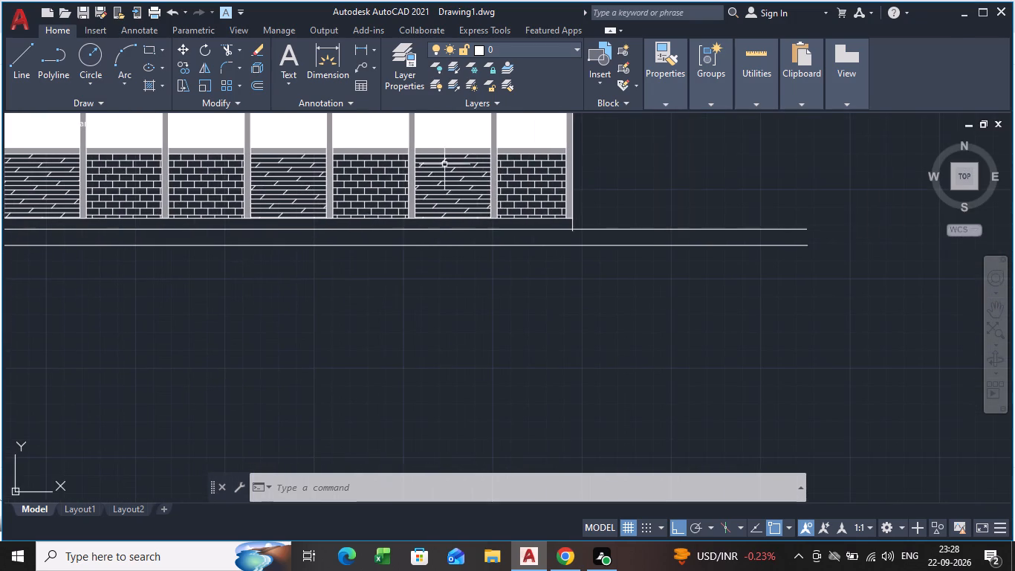
{"action": "scroll", "coordinate": [559, 180], "scroll_direction": "up", "scroll_amount": 3}
{"action": "middle_click_drag", "start_coordinate": [635, 299], "coordinate": [641, 228]}
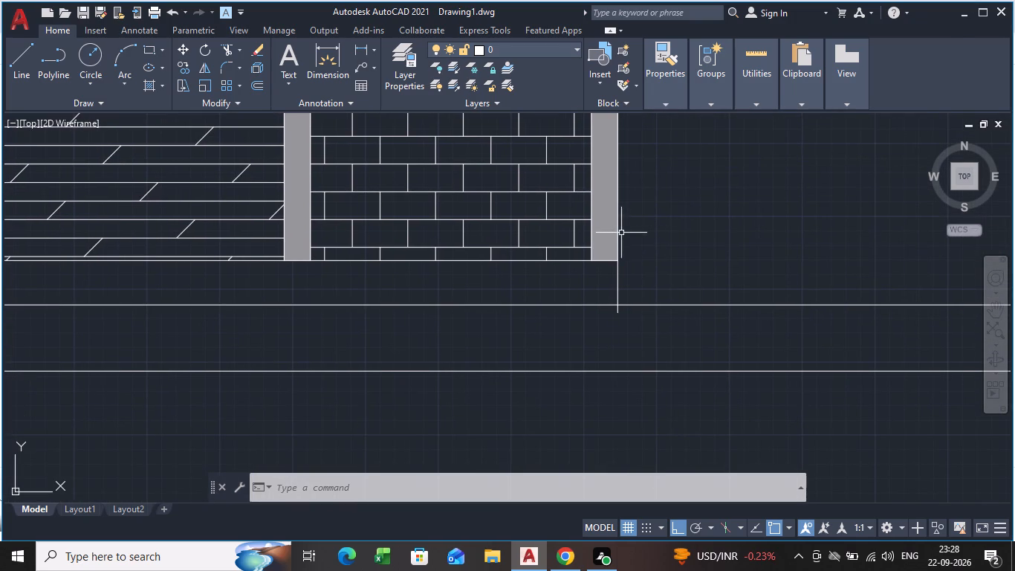
Turn ortho mode off while trying a sloping line from the outer bottom corner of the right end column.
{"action": "key", "text": "l"}
{"action": "key", "text": "Return"}
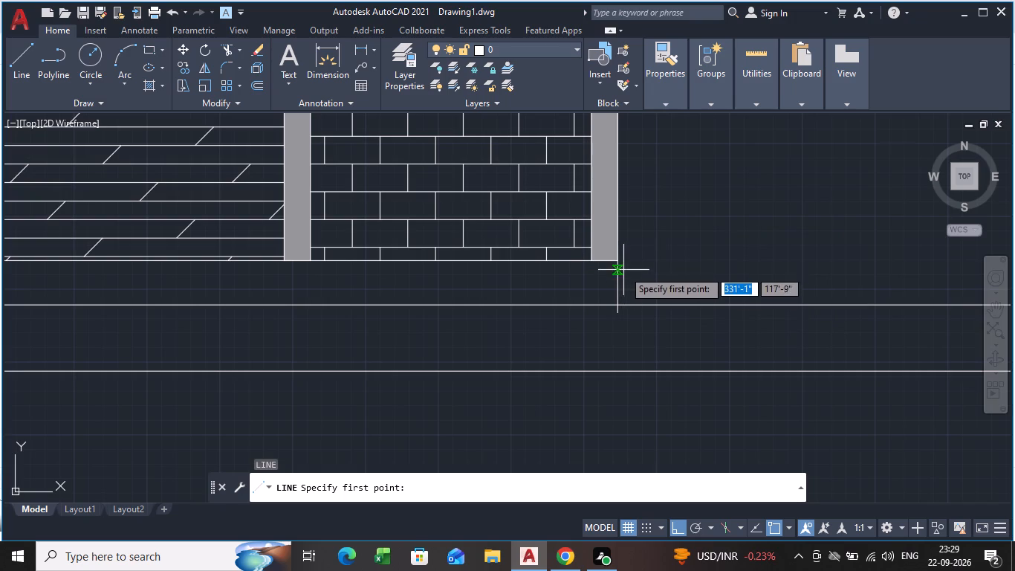
{"action": "left_click", "coordinate": [615, 262]}
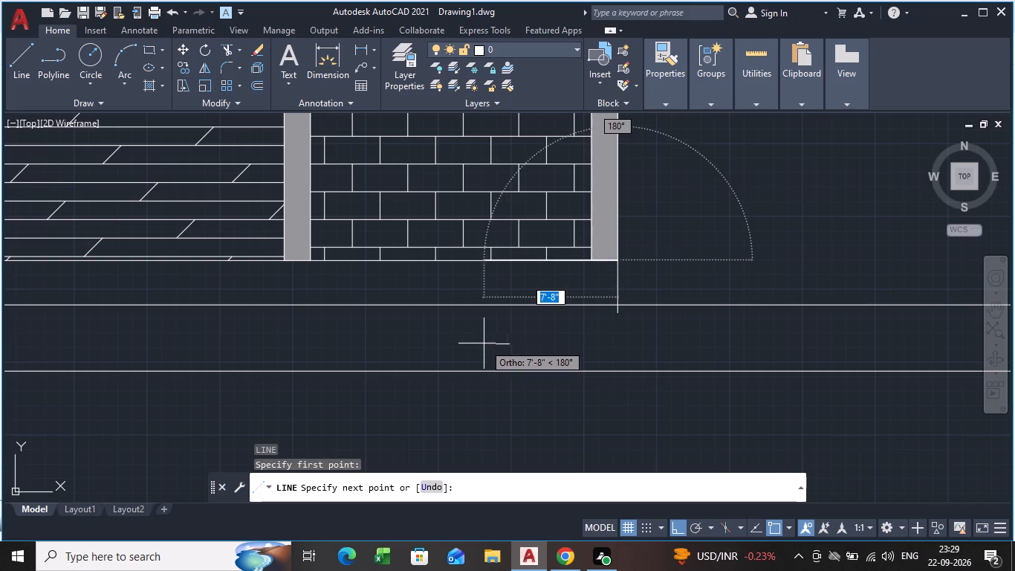
{"action": "key", "text": "ctrl+F8"}
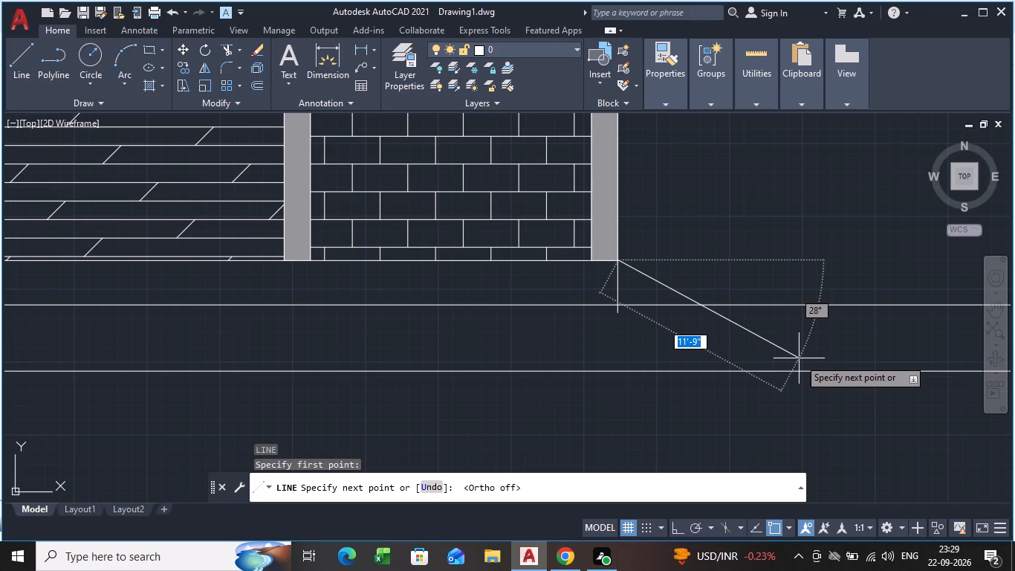
{"action": "key", "text": "Escape"}
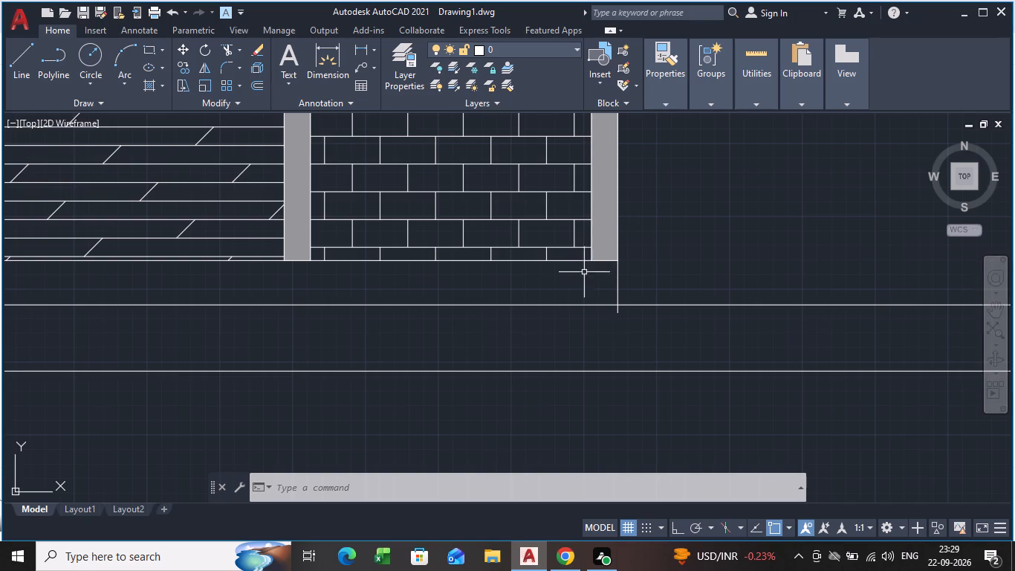
Examine the completed sloping base end under the left column again as reference for the right end.
{"action": "scroll", "coordinate": [632, 327], "scroll_direction": "down", "scroll_amount": 3}
{"action": "middle_click_drag", "start_coordinate": [427, 300], "coordinate": [879, 291]}
{"action": "scroll", "coordinate": [486, 279], "scroll_direction": "down", "scroll_amount": 1}
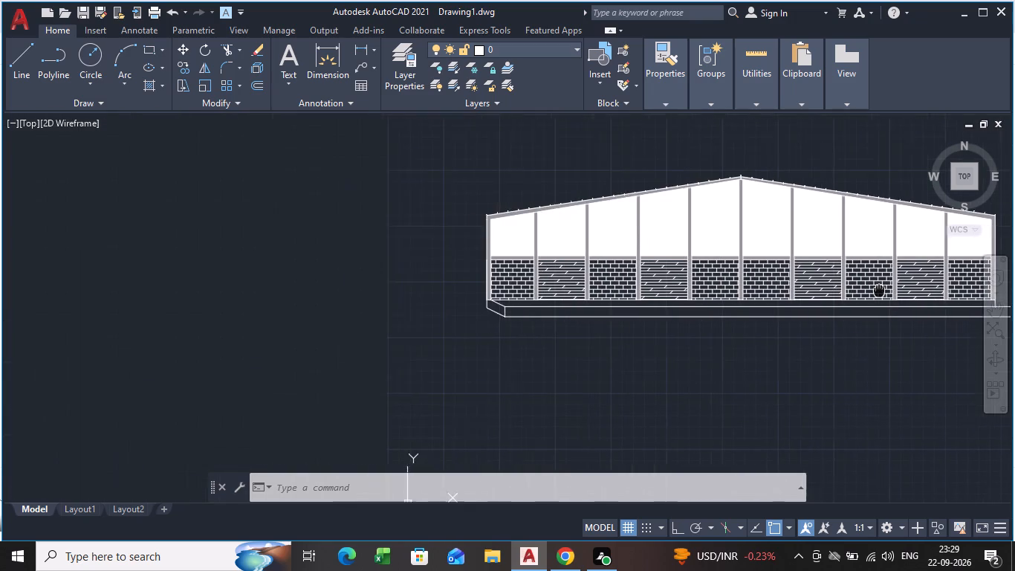
{"action": "middle_click_drag", "start_coordinate": [879, 291], "coordinate": [875, 291]}
{"action": "scroll", "coordinate": [517, 302], "scroll_direction": "up", "scroll_amount": 4}
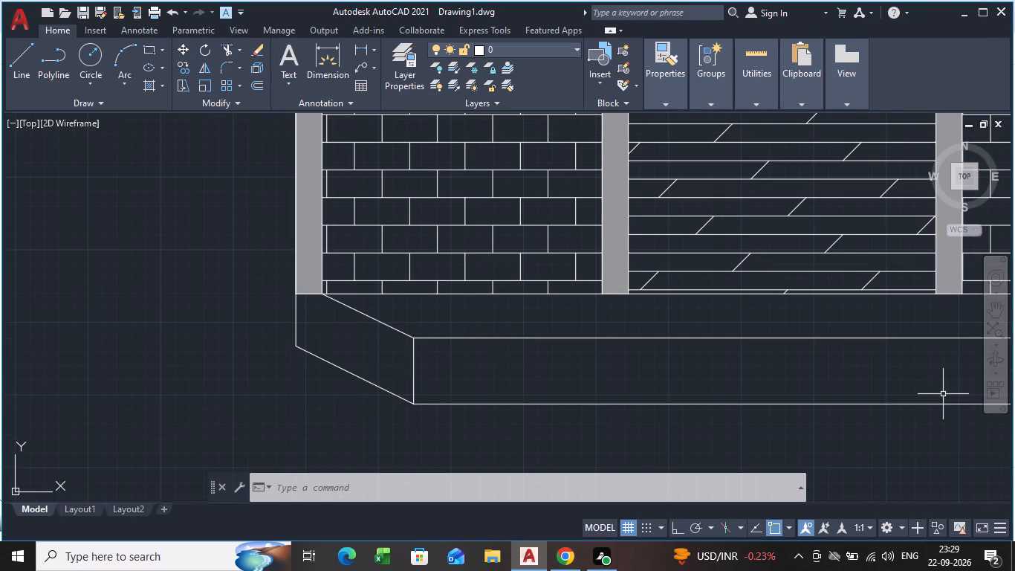
{"action": "scroll", "coordinate": [602, 394], "scroll_direction": "down", "scroll_amount": 2}
{"action": "scroll", "coordinate": [765, 335], "scroll_direction": "down", "scroll_amount": 1}
{"action": "middle_click_drag", "start_coordinate": [762, 334], "coordinate": [723, 334]}
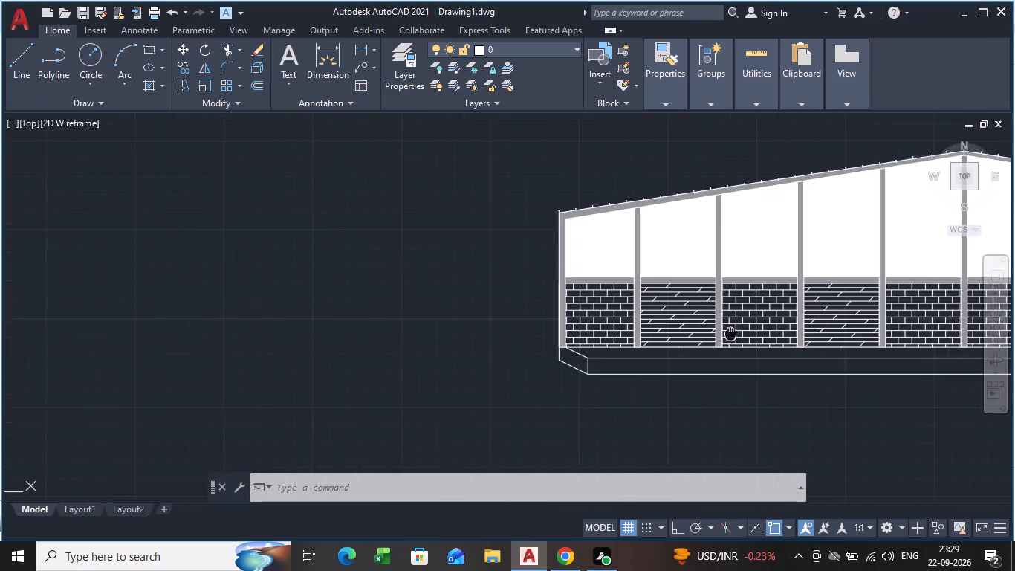
{"action": "middle_click_drag", "start_coordinate": [723, 334], "coordinate": [250, 277]}
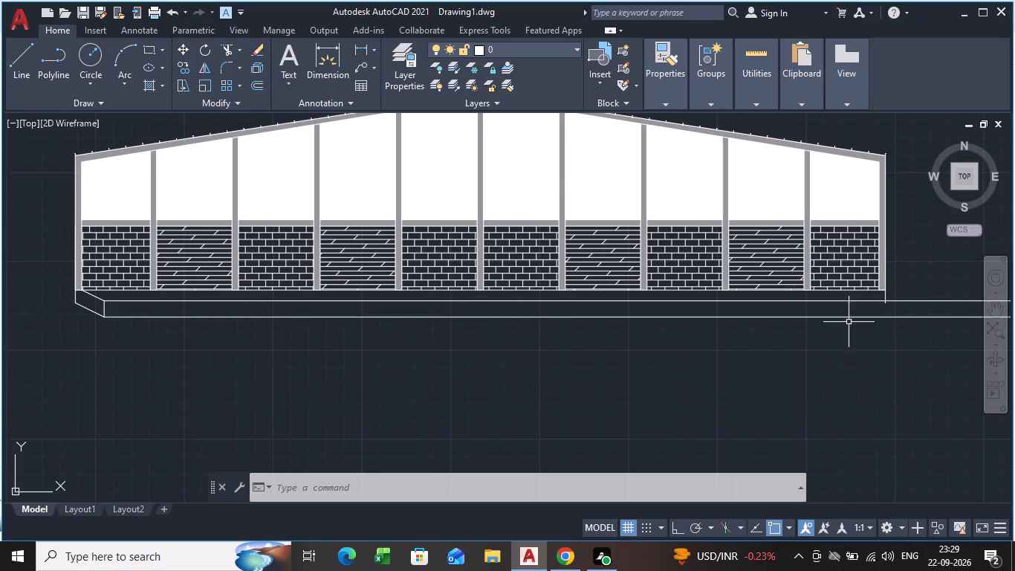
{"action": "scroll", "coordinate": [894, 324], "scroll_direction": "up", "scroll_amount": 3}
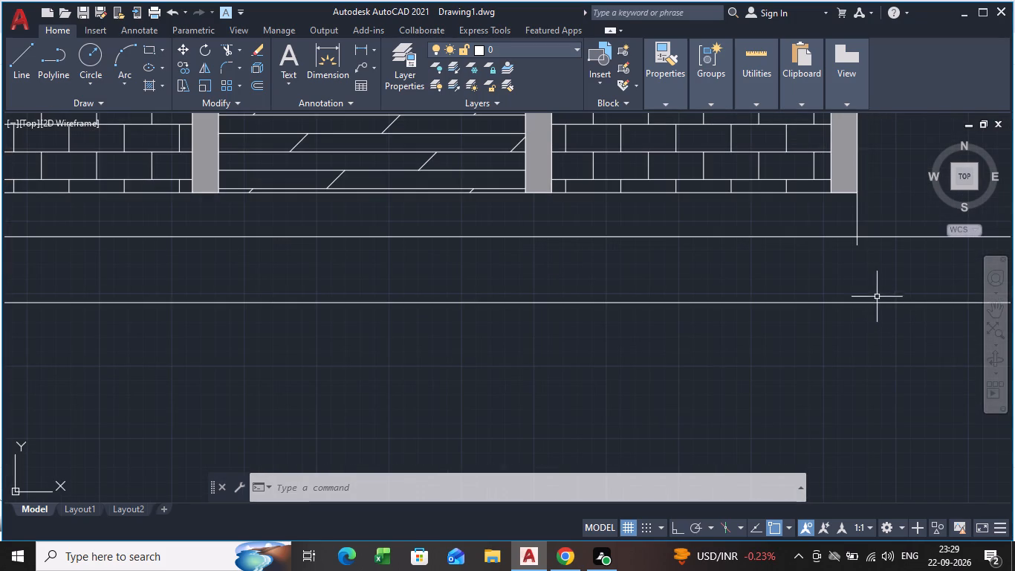
{"action": "middle_click_drag", "start_coordinate": [859, 236], "coordinate": [856, 238]}
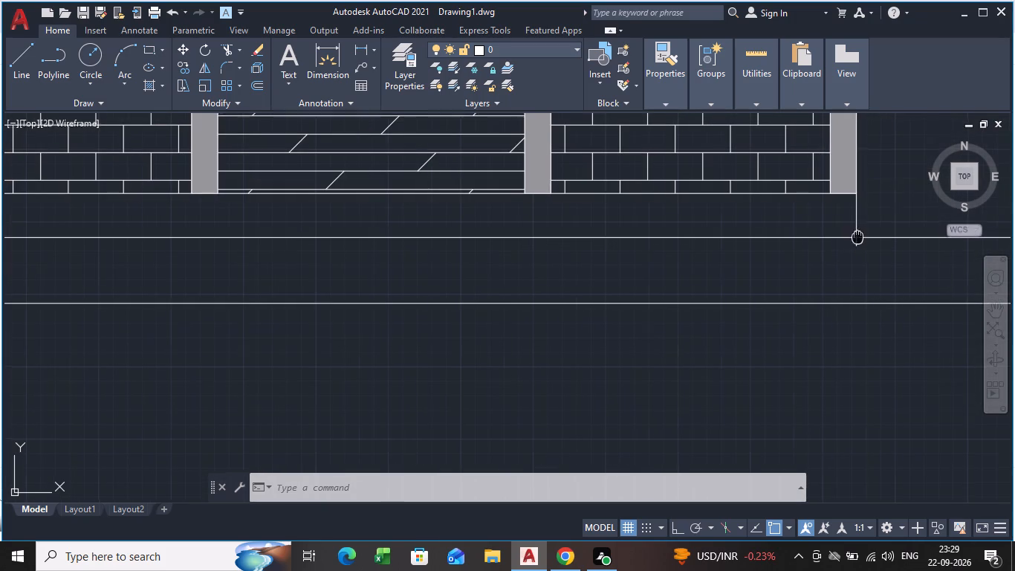
{"action": "middle_click_drag", "start_coordinate": [856, 238], "coordinate": [796, 268]}
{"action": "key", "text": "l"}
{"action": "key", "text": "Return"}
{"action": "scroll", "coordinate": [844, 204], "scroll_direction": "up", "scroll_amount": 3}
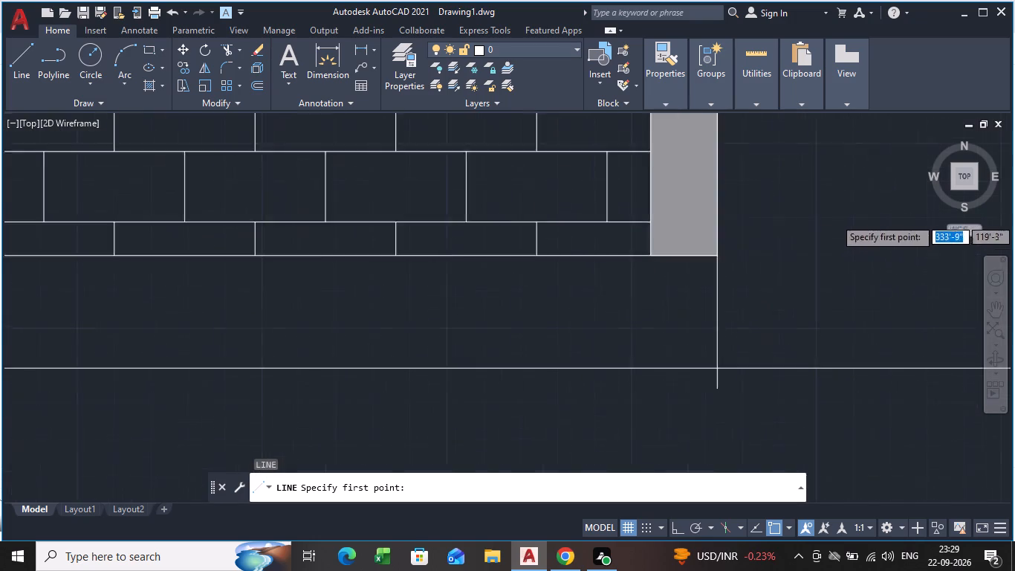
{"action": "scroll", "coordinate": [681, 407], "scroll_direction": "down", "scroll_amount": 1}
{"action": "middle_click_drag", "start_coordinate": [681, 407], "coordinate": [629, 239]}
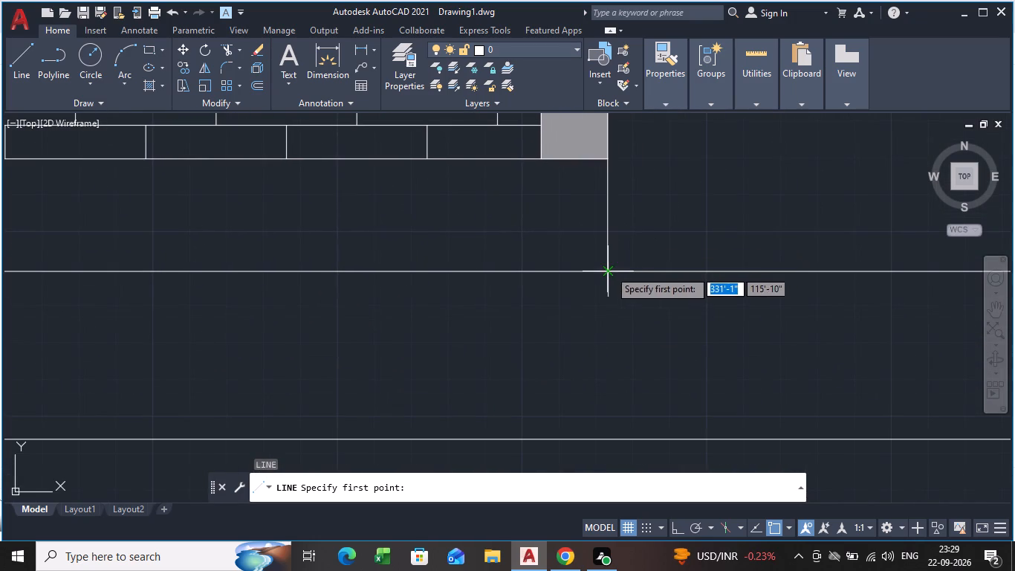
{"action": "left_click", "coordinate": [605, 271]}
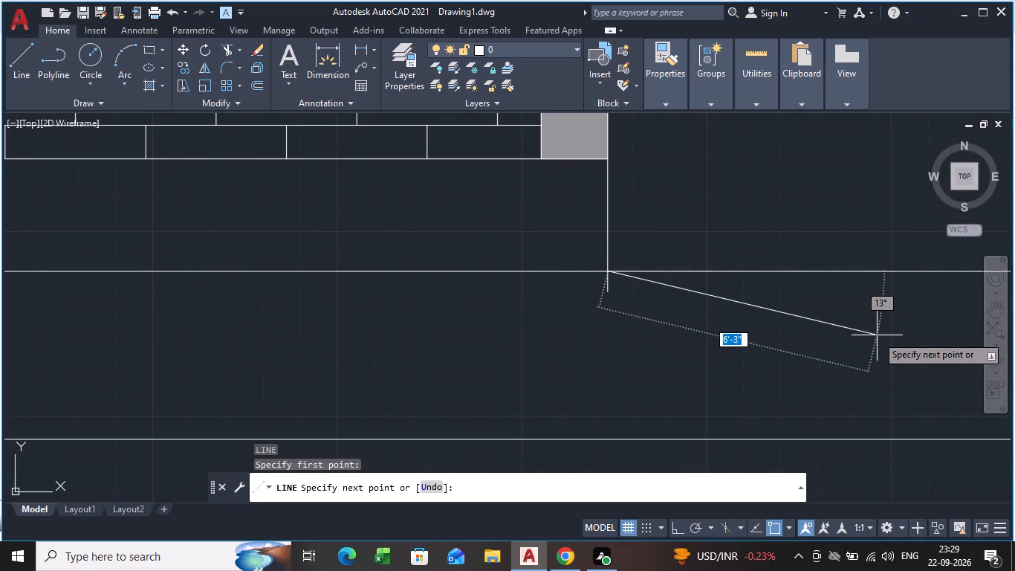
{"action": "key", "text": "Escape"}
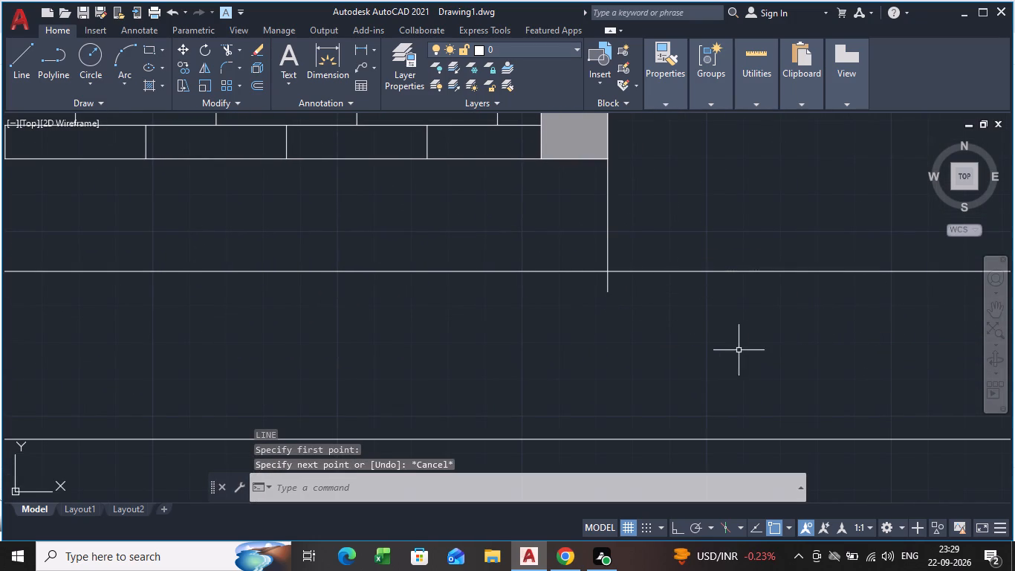
Draw a line about 8'-1" long sloping down and outward at 26° from the right vertical line's lower end, crossing the lower horizontal line.
{"action": "key", "text": "l"}
{"action": "key", "text": "Return"}
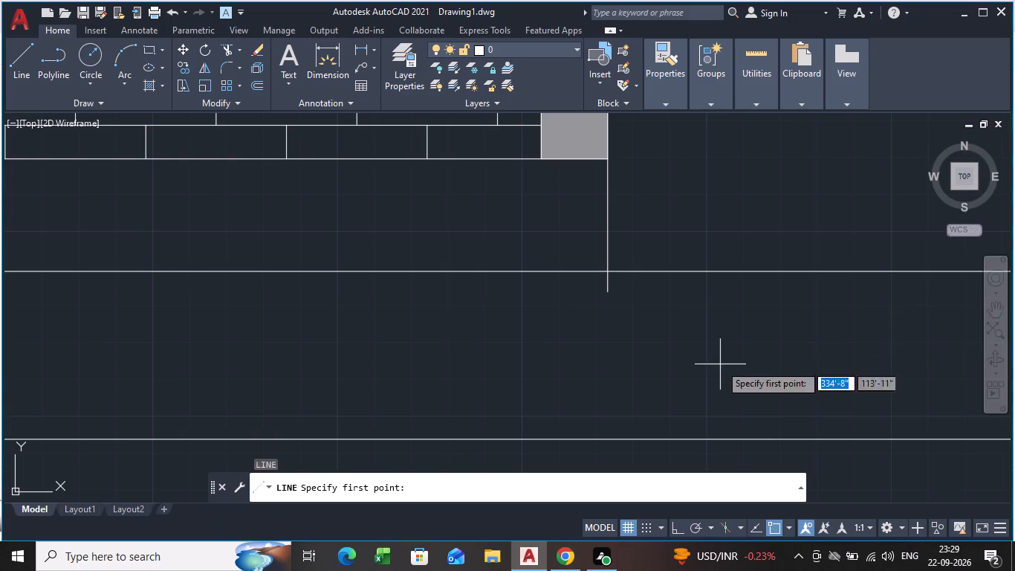
{"action": "left_click", "coordinate": [607, 291]}
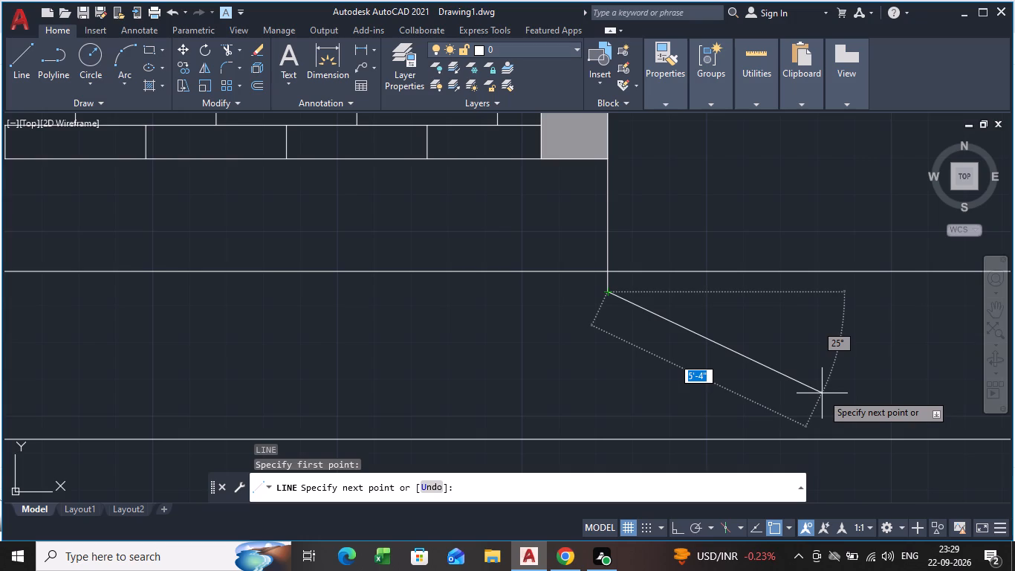
{"action": "left_click", "coordinate": [930, 451]}
{"action": "key", "text": "Escape"}
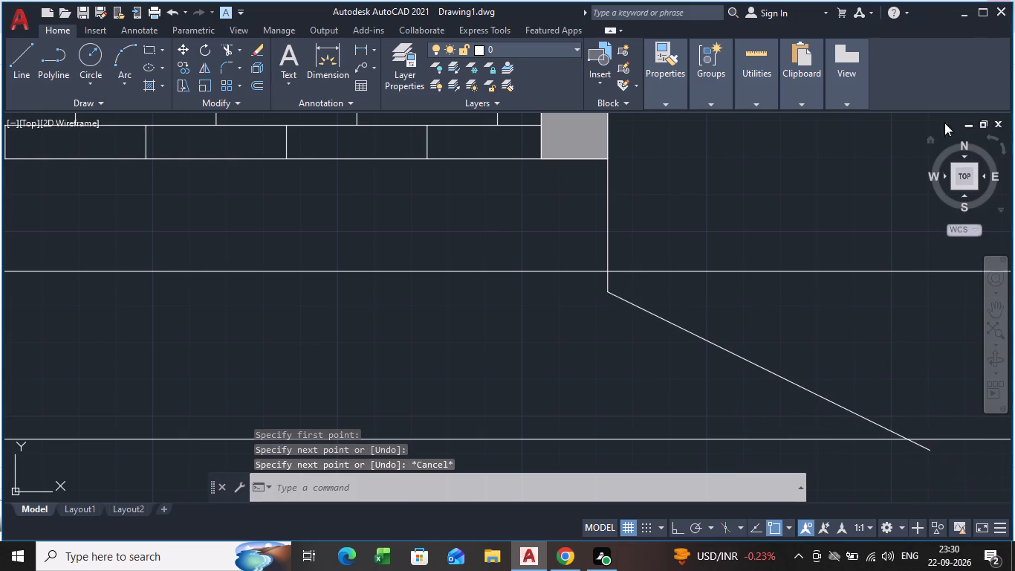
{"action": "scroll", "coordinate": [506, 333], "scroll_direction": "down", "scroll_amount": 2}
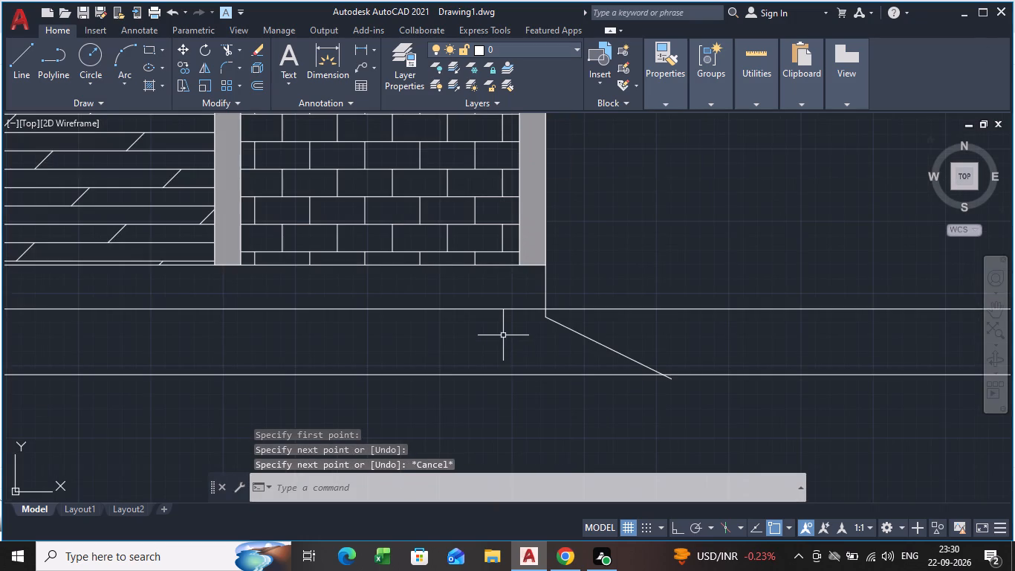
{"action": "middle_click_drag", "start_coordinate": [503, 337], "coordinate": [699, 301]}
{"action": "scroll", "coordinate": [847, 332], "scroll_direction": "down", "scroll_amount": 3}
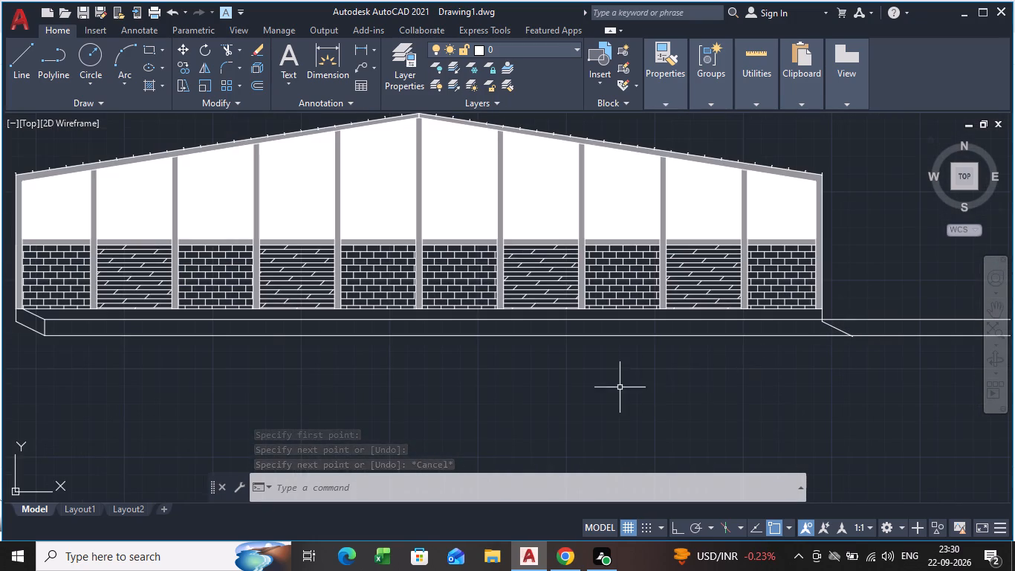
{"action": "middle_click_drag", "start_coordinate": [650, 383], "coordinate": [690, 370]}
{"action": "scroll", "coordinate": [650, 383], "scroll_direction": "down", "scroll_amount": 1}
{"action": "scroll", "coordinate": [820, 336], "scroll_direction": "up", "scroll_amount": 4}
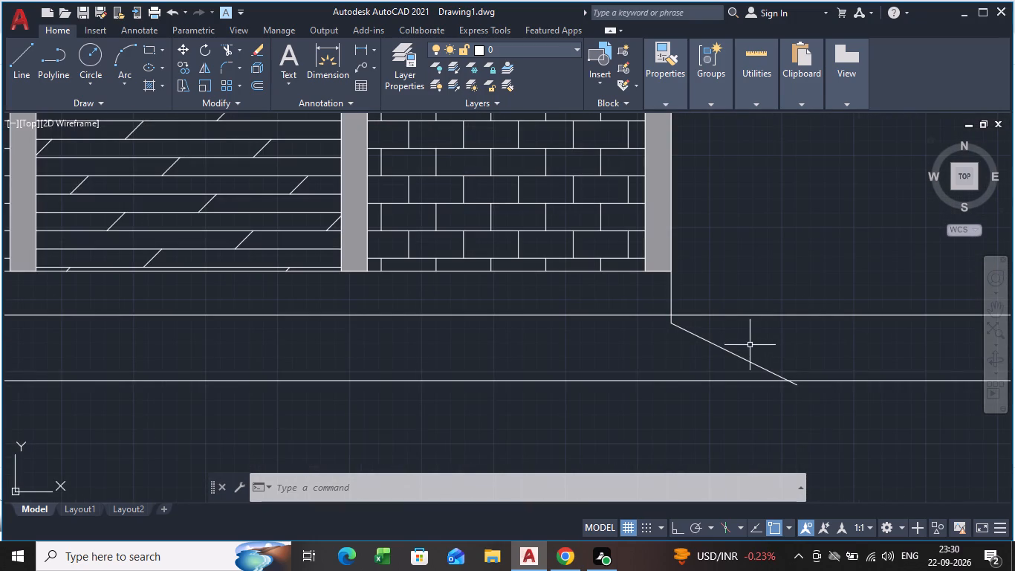
Erase the upper and lower horizontal base lines running below the wall panels.
{"action": "scroll", "coordinate": [638, 335], "scroll_direction": "down", "scroll_amount": 2}
{"action": "middle_click_drag", "start_coordinate": [634, 322], "coordinate": [802, 278]}
{"action": "scroll", "coordinate": [690, 296], "scroll_direction": "down", "scroll_amount": 1}
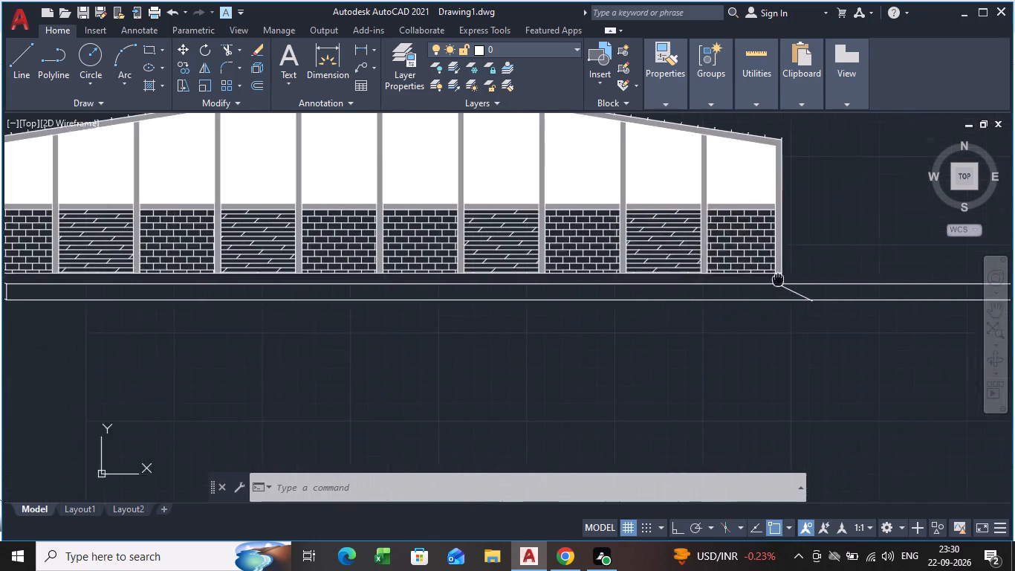
{"action": "middle_click_drag", "start_coordinate": [802, 278], "coordinate": [989, 267]}
{"action": "scroll", "coordinate": [211, 242], "scroll_direction": "up", "scroll_amount": 3}
{"action": "scroll", "coordinate": [389, 347], "scroll_direction": "down", "scroll_amount": 2}
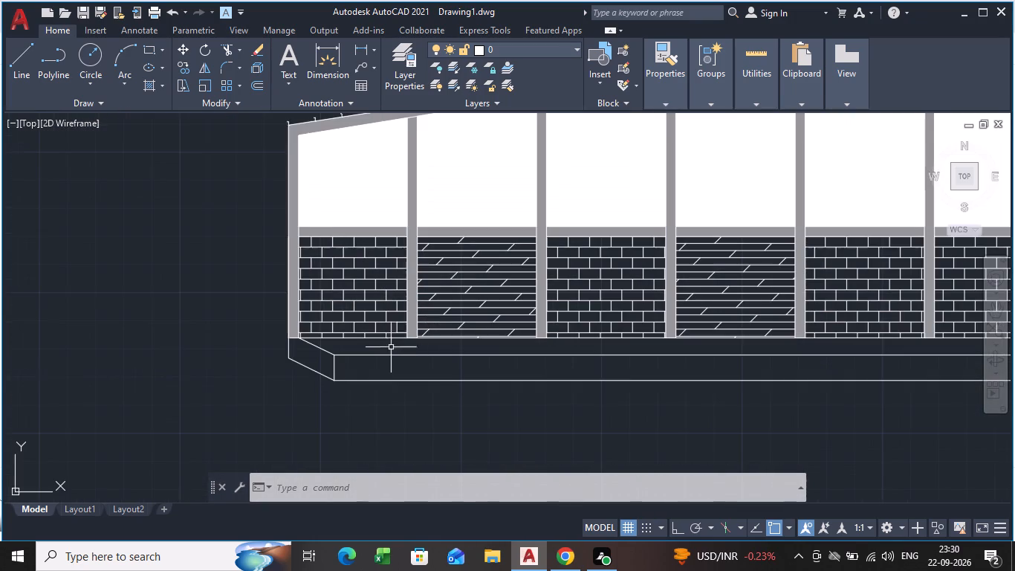
{"action": "middle_click_drag", "start_coordinate": [826, 352], "coordinate": [443, 323]}
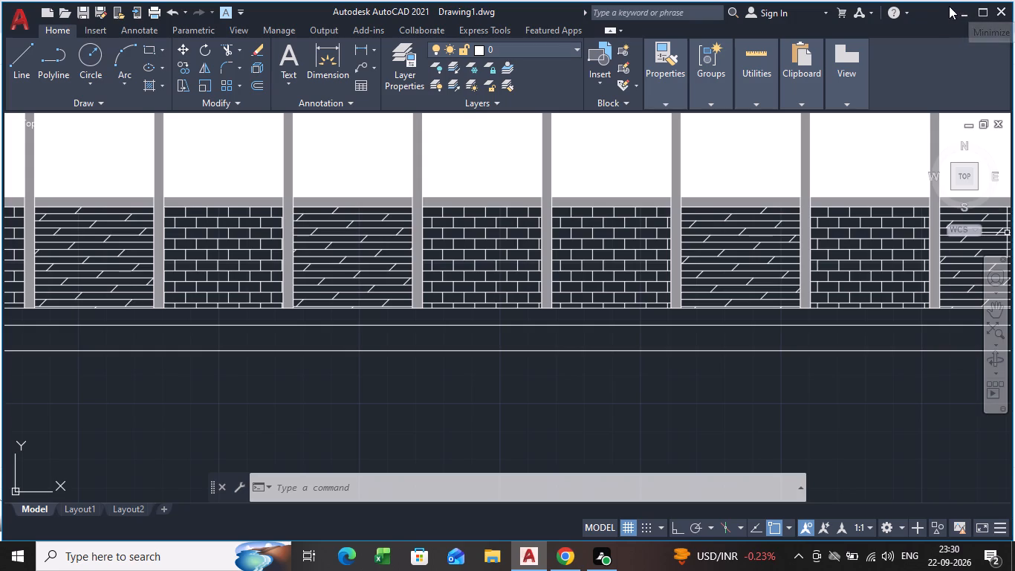
{"action": "scroll", "coordinate": [251, 334], "scroll_direction": "down", "scroll_amount": 2}
{"action": "middle_click_drag", "start_coordinate": [273, 317], "coordinate": [386, 307]}
{"action": "scroll", "coordinate": [288, 312], "scroll_direction": "up", "scroll_amount": 4}
{"action": "left_click", "coordinate": [254, 343]}
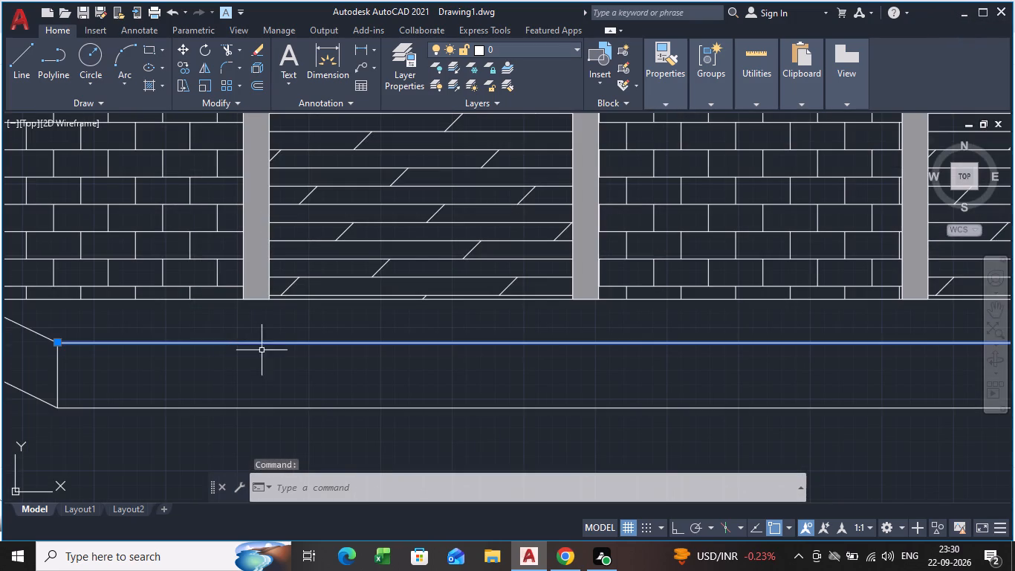
{"action": "key", "text": "Delete"}
{"action": "left_click", "coordinate": [342, 410]}
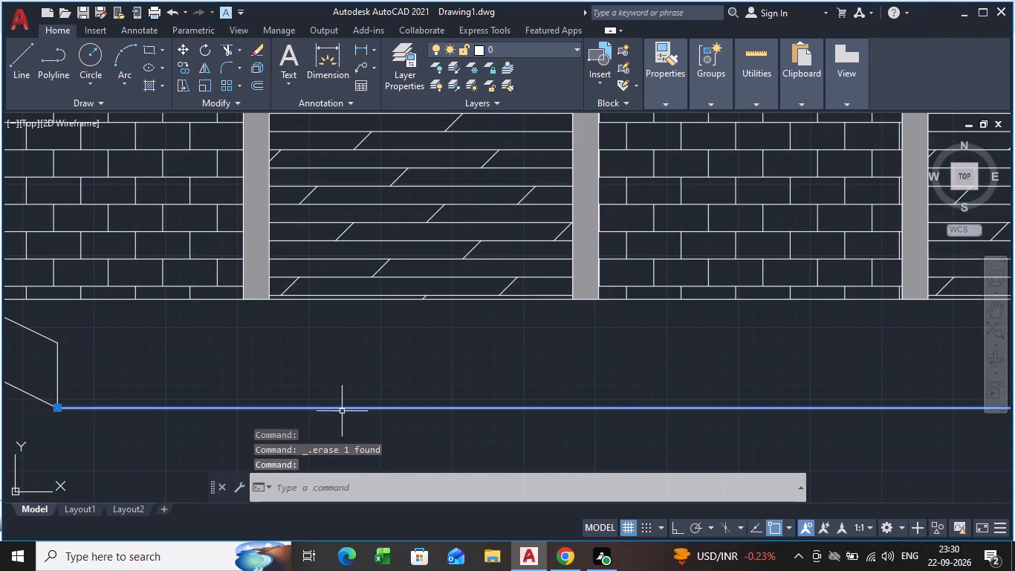
{"action": "key", "text": "Delete"}
Erase the short vertical connecting line and the upper sloping line of the base end under the left column.
{"action": "scroll", "coordinate": [213, 406], "scroll_direction": "down", "scroll_amount": 1}
{"action": "middle_click_drag", "start_coordinate": [230, 370], "coordinate": [565, 301]}
{"action": "scroll", "coordinate": [553, 303], "scroll_direction": "down", "scroll_amount": 1}
{"action": "scroll", "coordinate": [488, 302], "scroll_direction": "up", "scroll_amount": 4}
{"action": "left_click", "coordinate": [453, 271]}
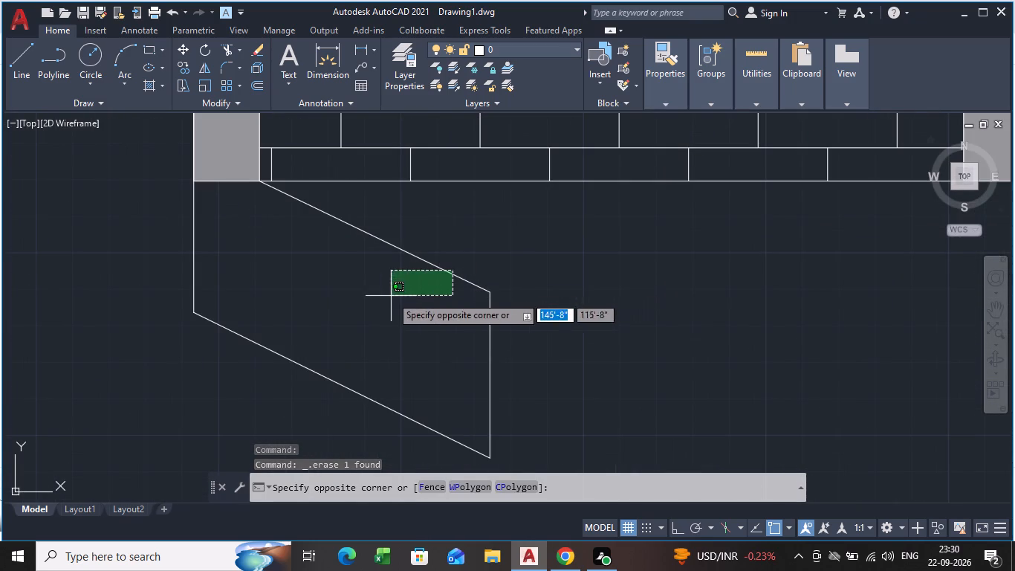
{"action": "left_click", "coordinate": [507, 467]}
{"action": "key", "text": "Delete"}
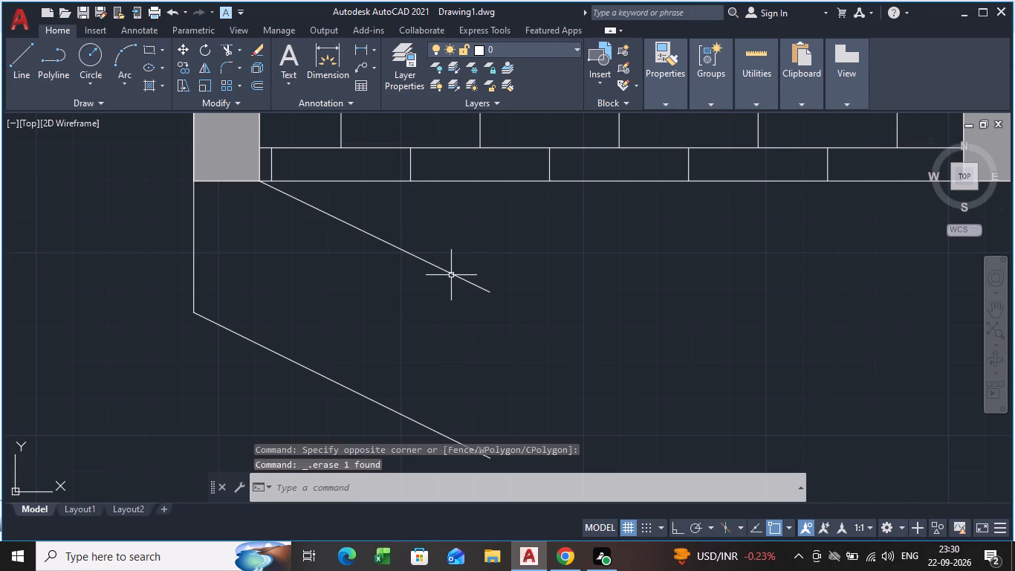
{"action": "left_click", "coordinate": [451, 275]}
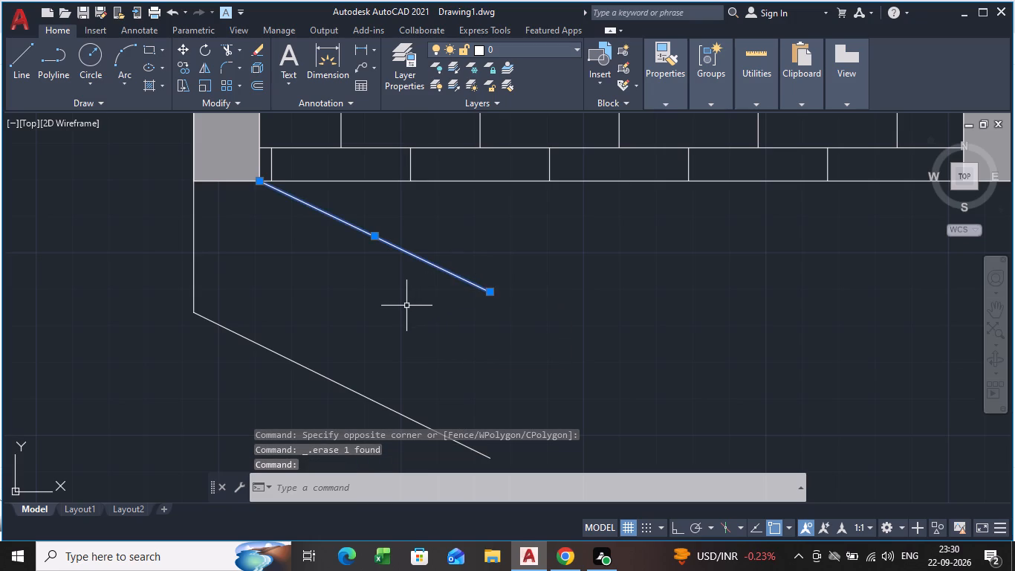
{"action": "key", "text": "Delete"}
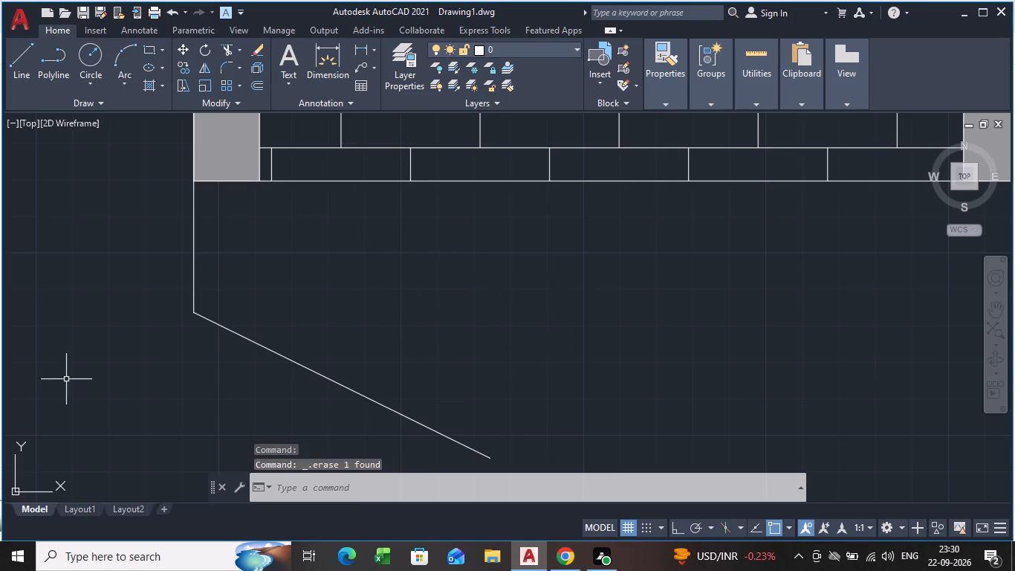
Draw a line about 10'-8" long sloping down and inward at 26° from the left end column's outer bottom corner.
{"action": "key", "text": "l"}
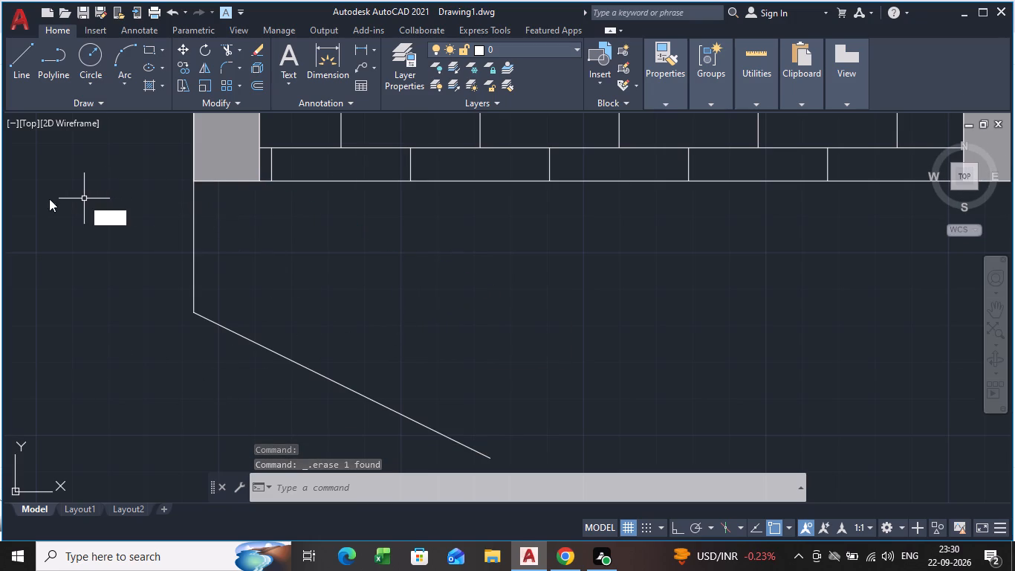
{"action": "key", "text": "Return"}
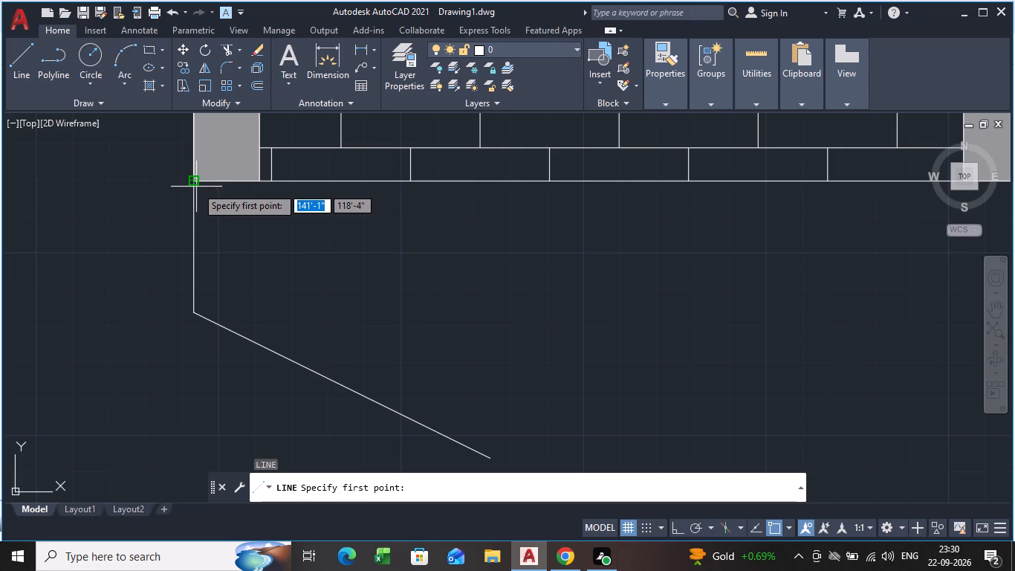
{"action": "left_click", "coordinate": [195, 183]}
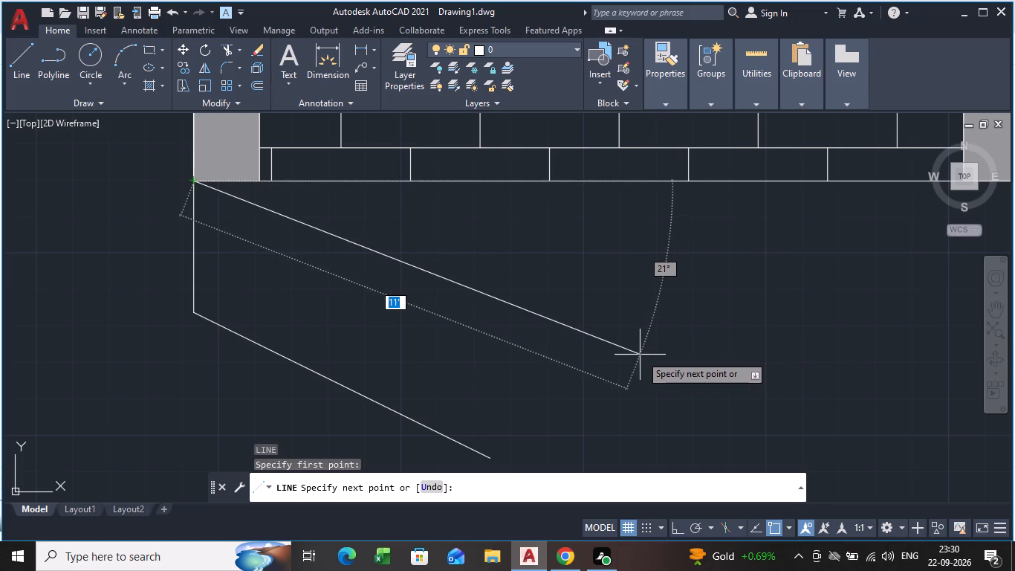
{"action": "left_click", "coordinate": [615, 386]}
{"action": "key", "text": "Escape"}
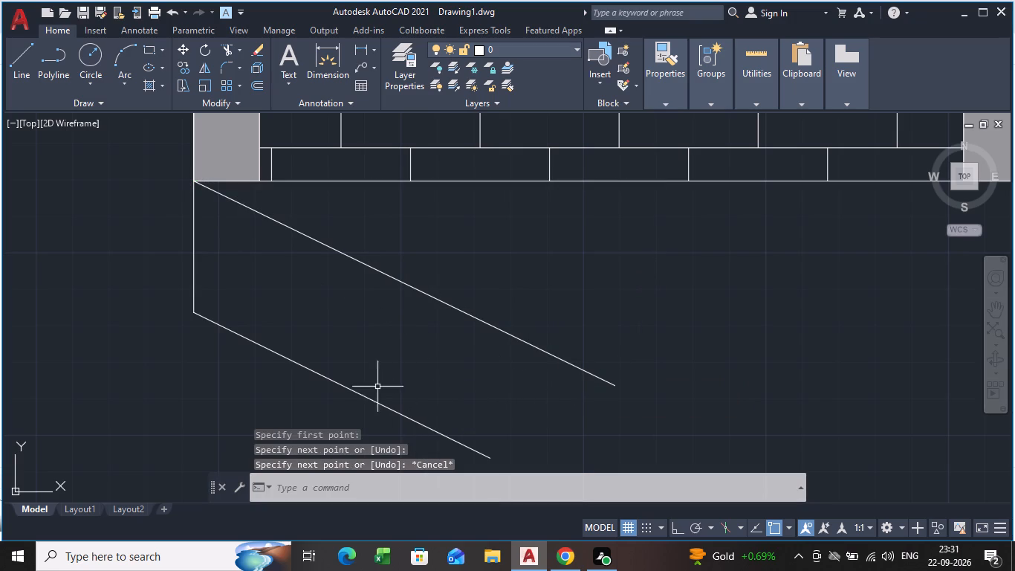
Draw a 3' line from the left end column's outer bottom corner along the upper sloping line.
{"action": "scroll", "coordinate": [406, 358], "scroll_direction": "down", "scroll_amount": 1}
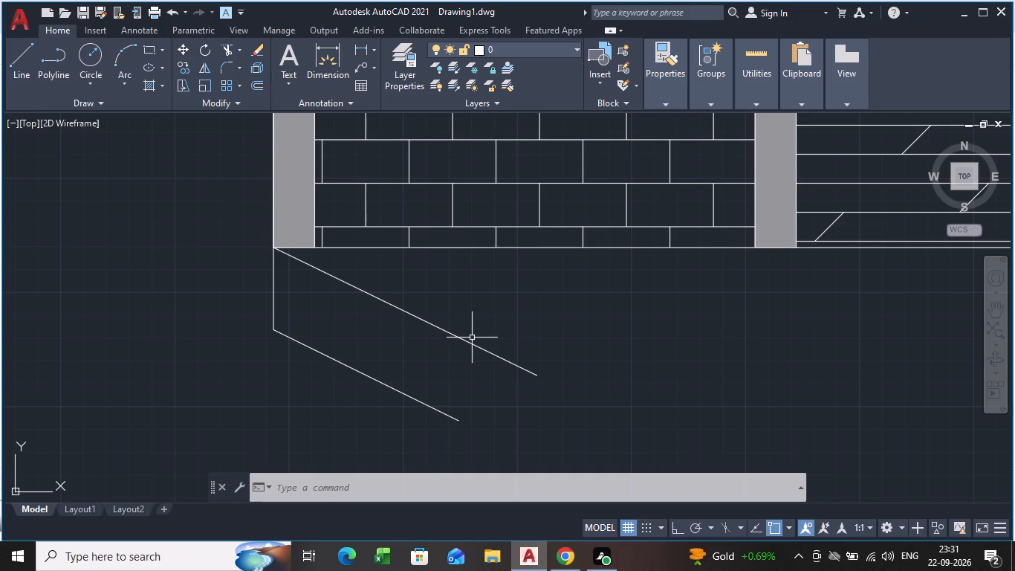
{"action": "scroll", "coordinate": [474, 341], "scroll_direction": "down", "scroll_amount": 2}
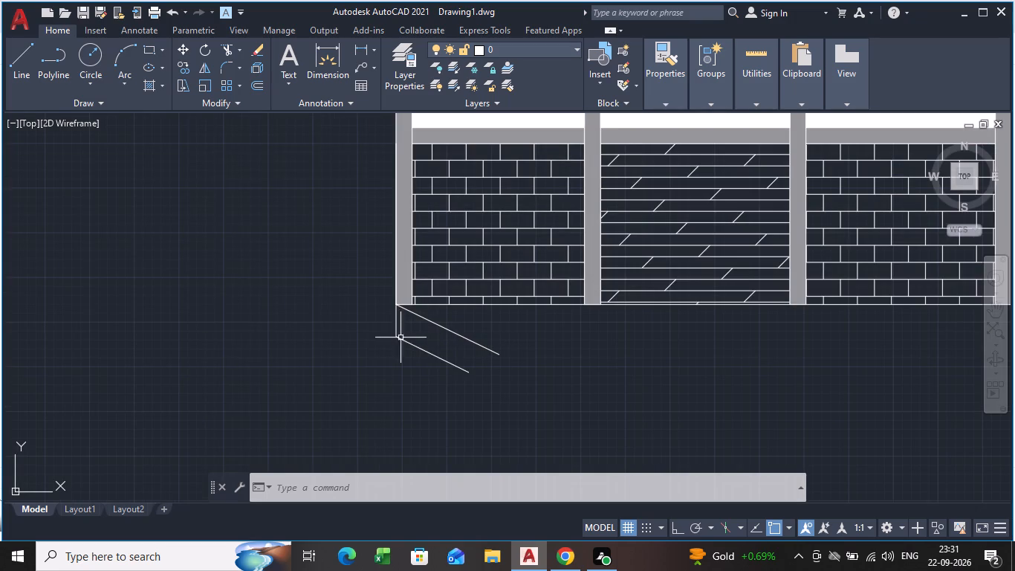
{"action": "key", "text": "l"}
{"action": "key", "text": "Return"}
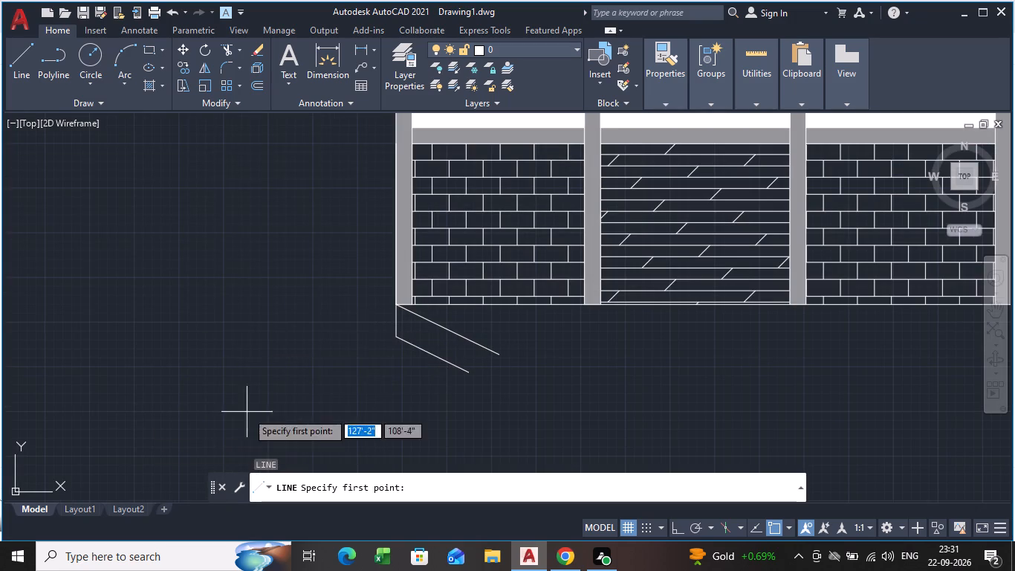
{"action": "scroll", "coordinate": [402, 335], "scroll_direction": "up", "scroll_amount": 3}
{"action": "left_click", "coordinate": [376, 216]}
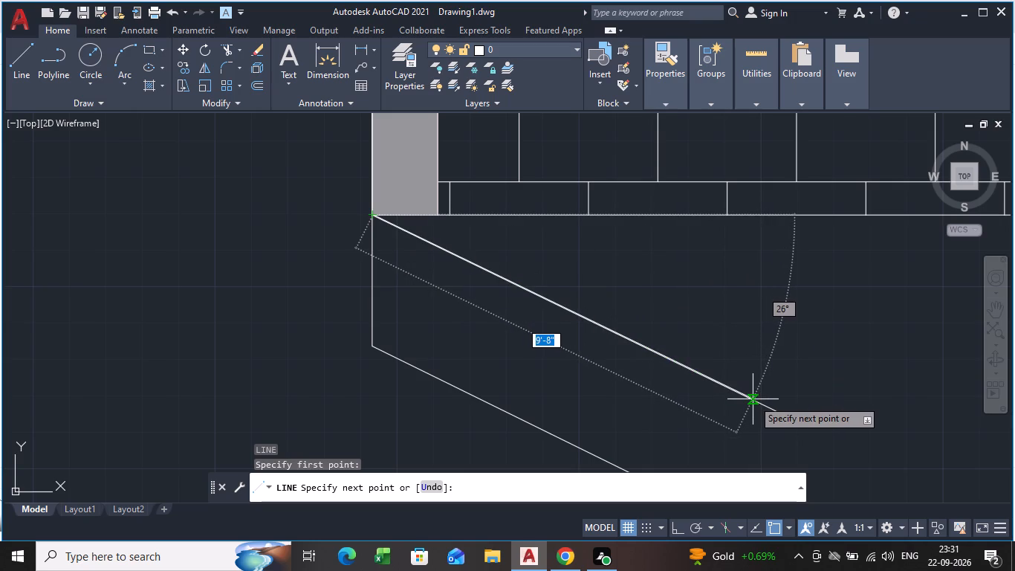
{"action": "key", "text": "3"}
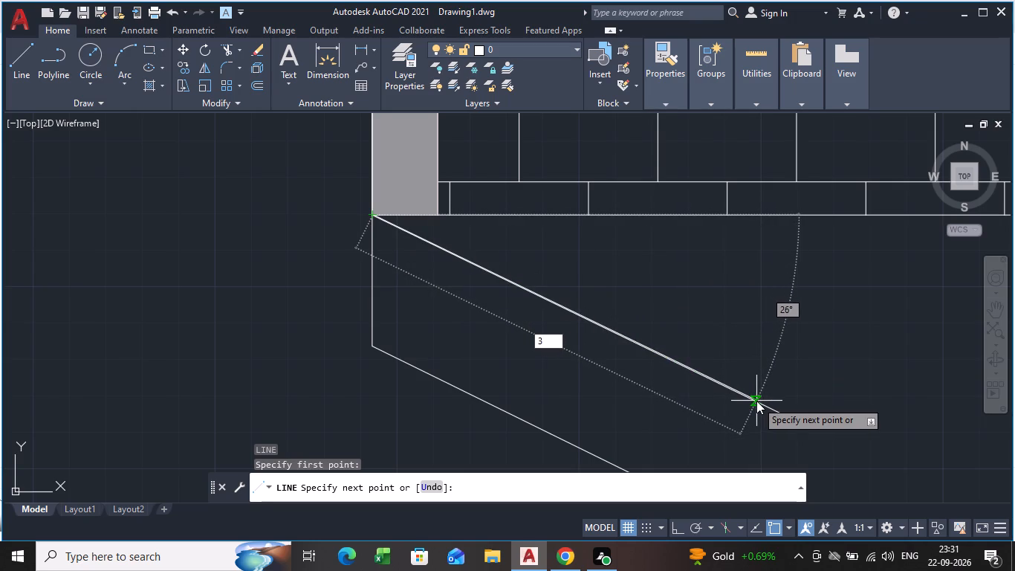
{"action": "key", "text": "apostrophe"}
{"action": "key", "text": "Return"}
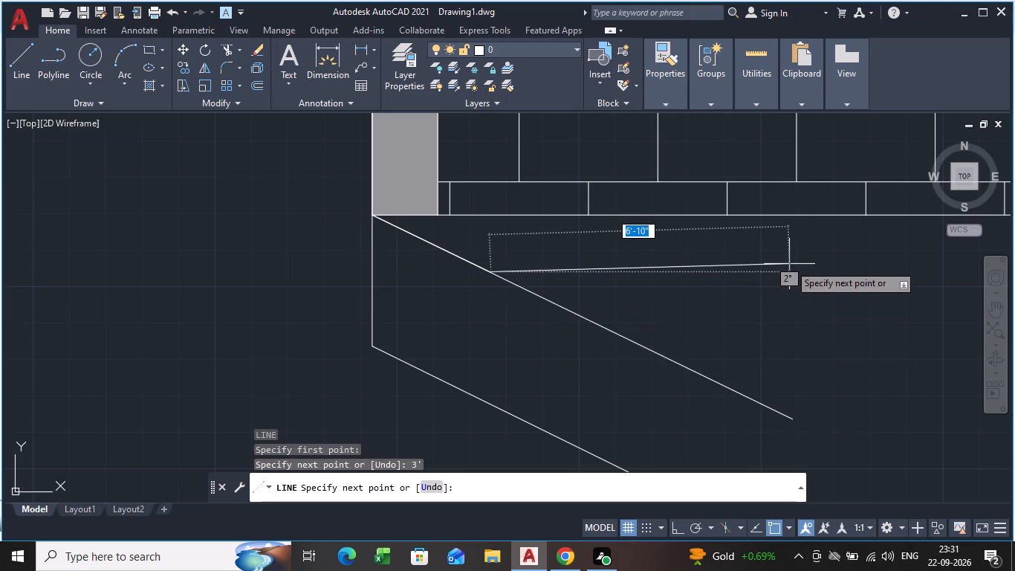
{"action": "key", "text": "Escape"}
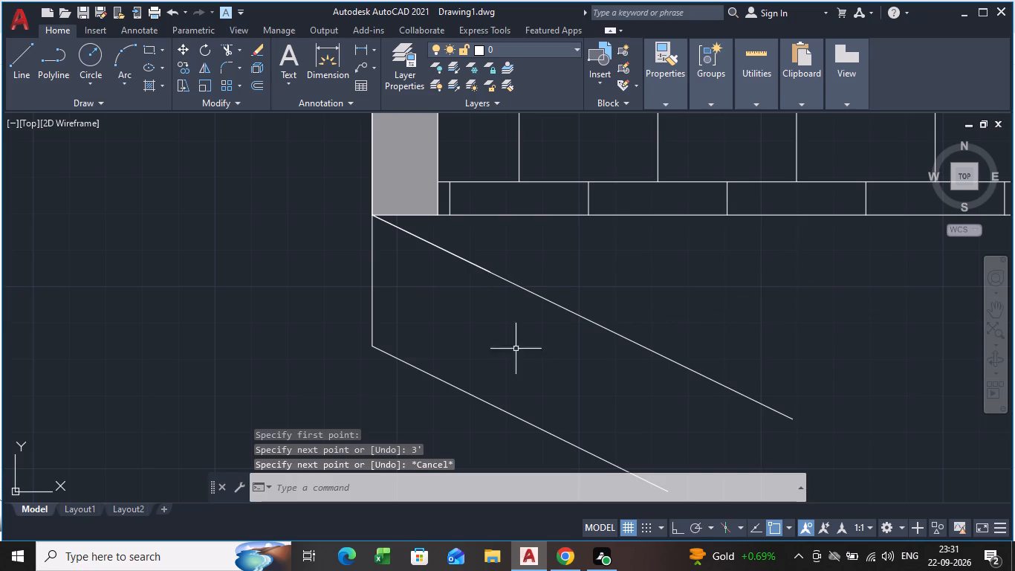
Draw a horizontal line with ortho mode on from the left vertical line's lower end across to the right end of the base.
{"action": "key", "text": "l"}
{"action": "key", "text": "Return"}
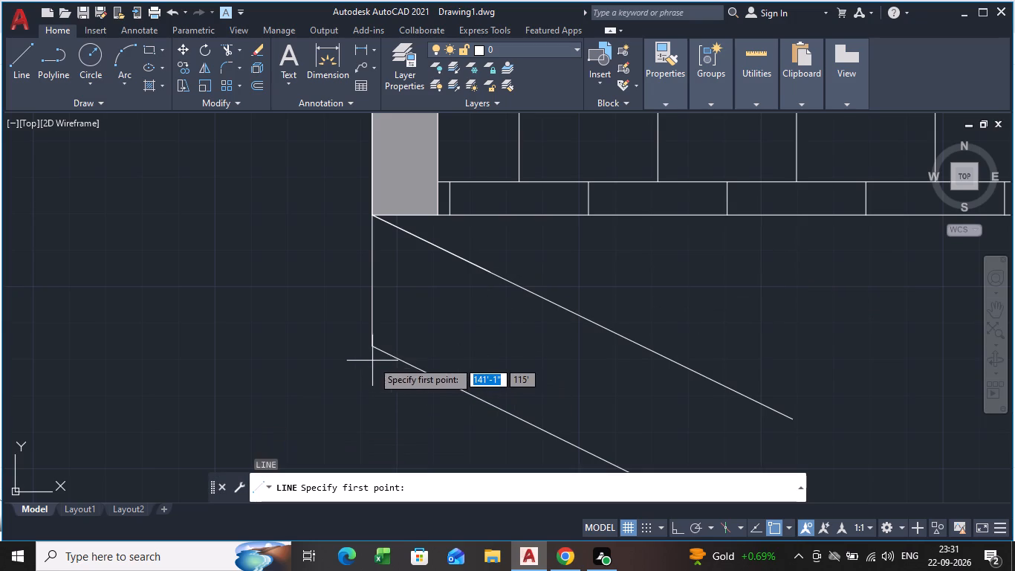
{"action": "left_click_drag", "start_coordinate": [375, 348], "coordinate": [376, 341]}
{"action": "scroll", "coordinate": [759, 246], "scroll_direction": "down", "scroll_amount": 2}
{"action": "middle_click_drag", "start_coordinate": [760, 246], "coordinate": [707, 281]}
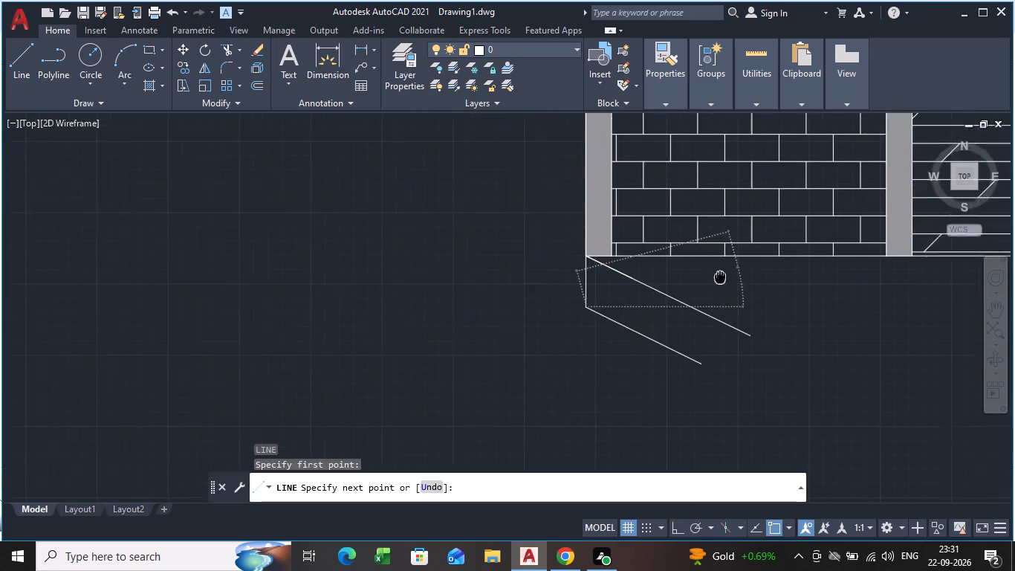
{"action": "middle_click_drag", "start_coordinate": [707, 281], "coordinate": [0, 293]}
{"action": "scroll", "coordinate": [303, 325], "scroll_direction": "down", "scroll_amount": 3}
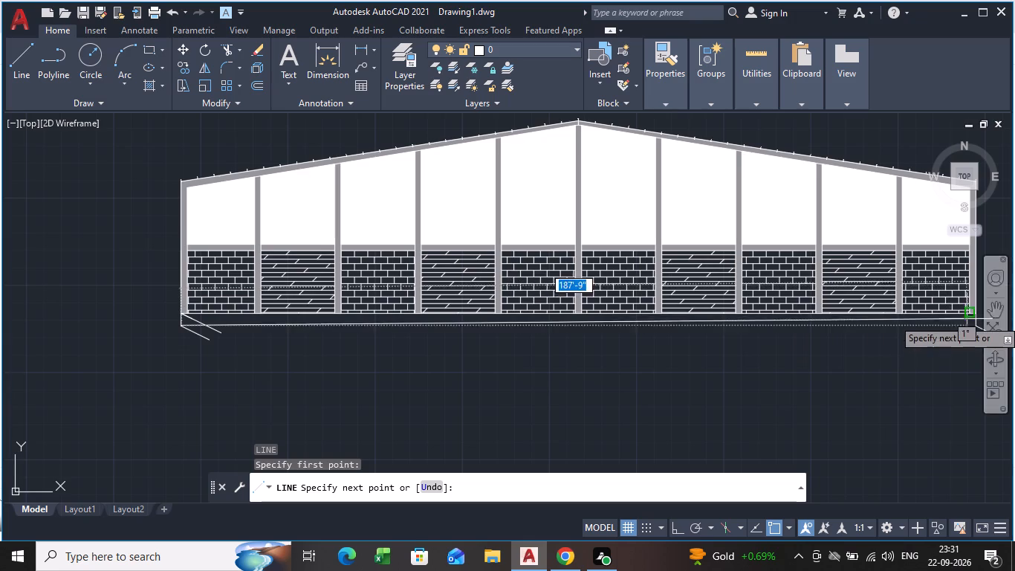
{"action": "scroll", "coordinate": [970, 326], "scroll_direction": "down", "scroll_amount": 1}
{"action": "middle_click_drag", "start_coordinate": [970, 326], "coordinate": [811, 345]}
{"action": "scroll", "coordinate": [825, 343], "scroll_direction": "up", "scroll_amount": 3}
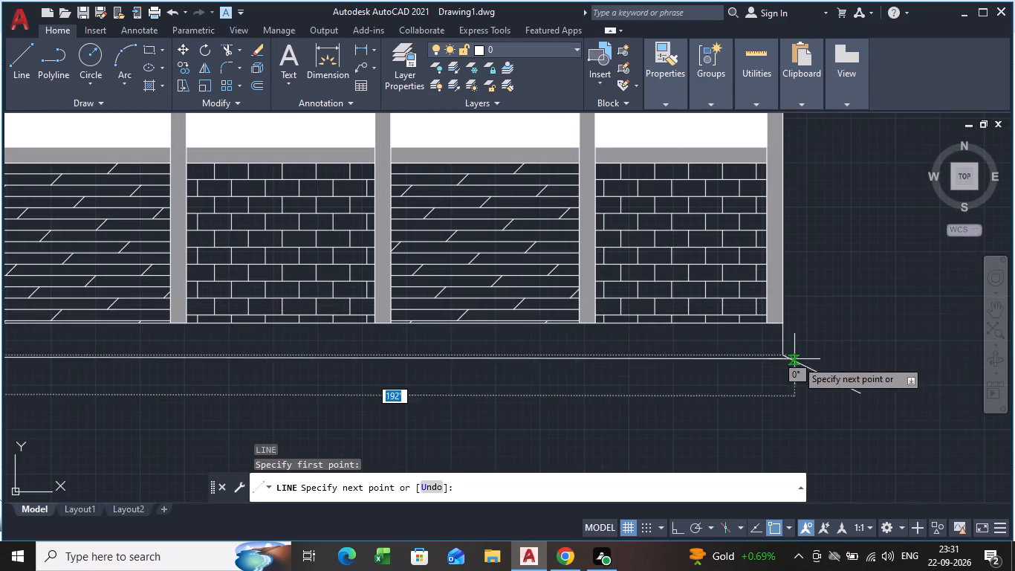
{"action": "key", "text": "ctrl+F8"}
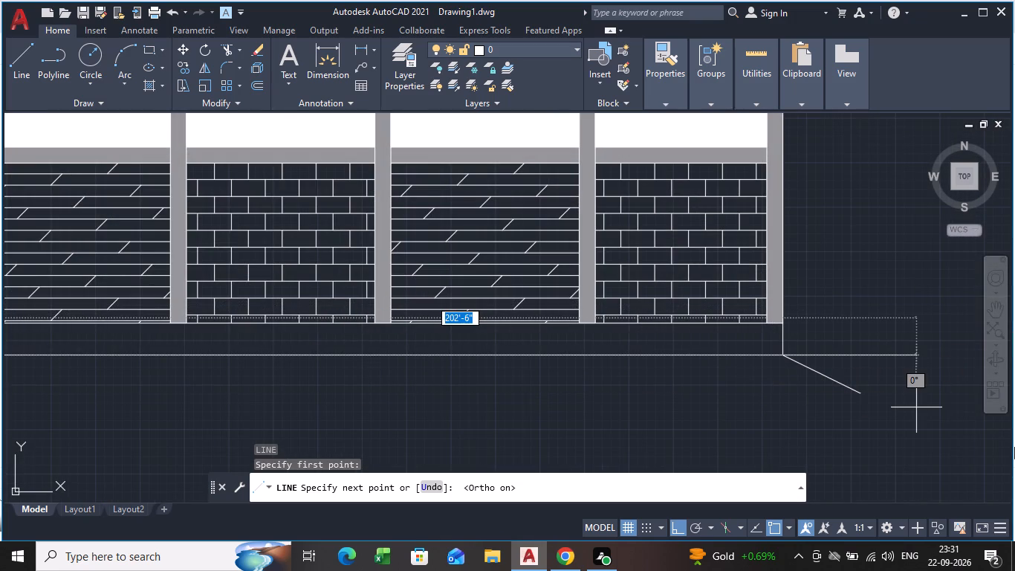
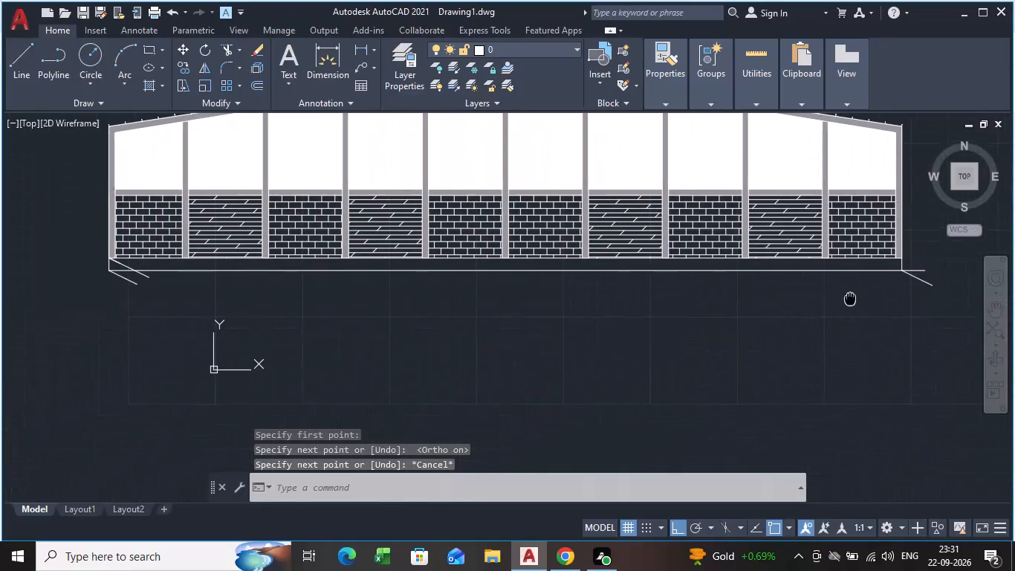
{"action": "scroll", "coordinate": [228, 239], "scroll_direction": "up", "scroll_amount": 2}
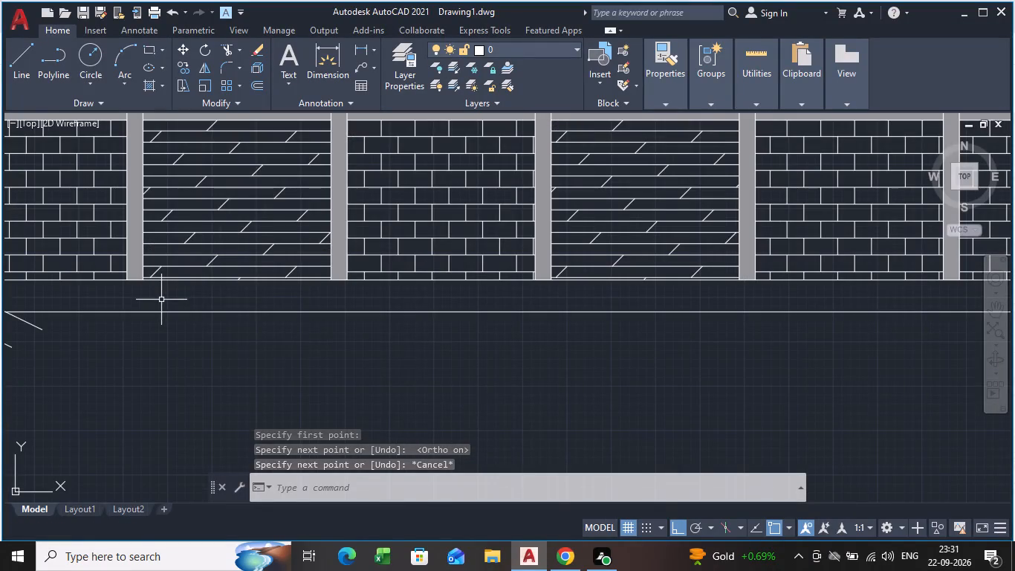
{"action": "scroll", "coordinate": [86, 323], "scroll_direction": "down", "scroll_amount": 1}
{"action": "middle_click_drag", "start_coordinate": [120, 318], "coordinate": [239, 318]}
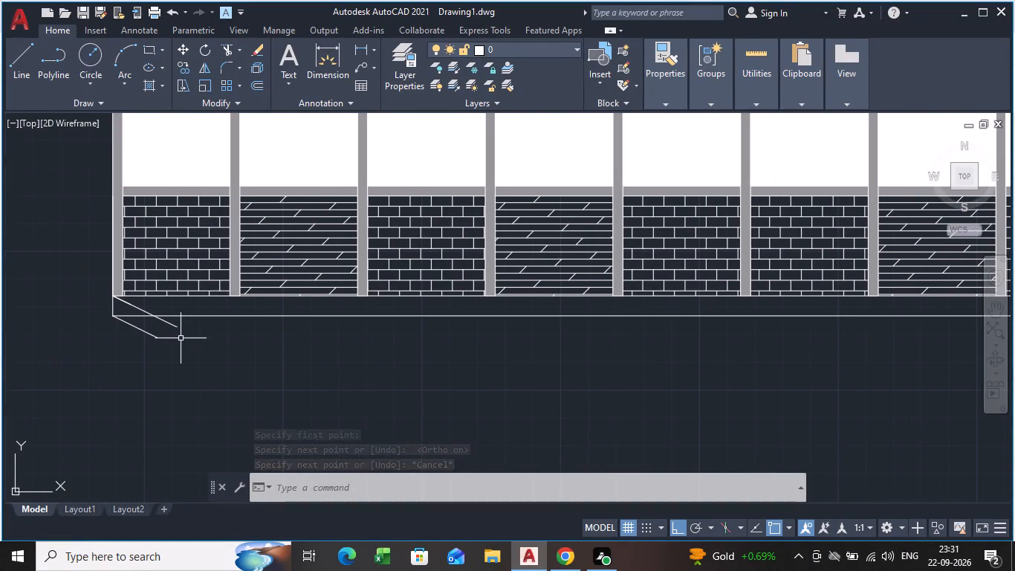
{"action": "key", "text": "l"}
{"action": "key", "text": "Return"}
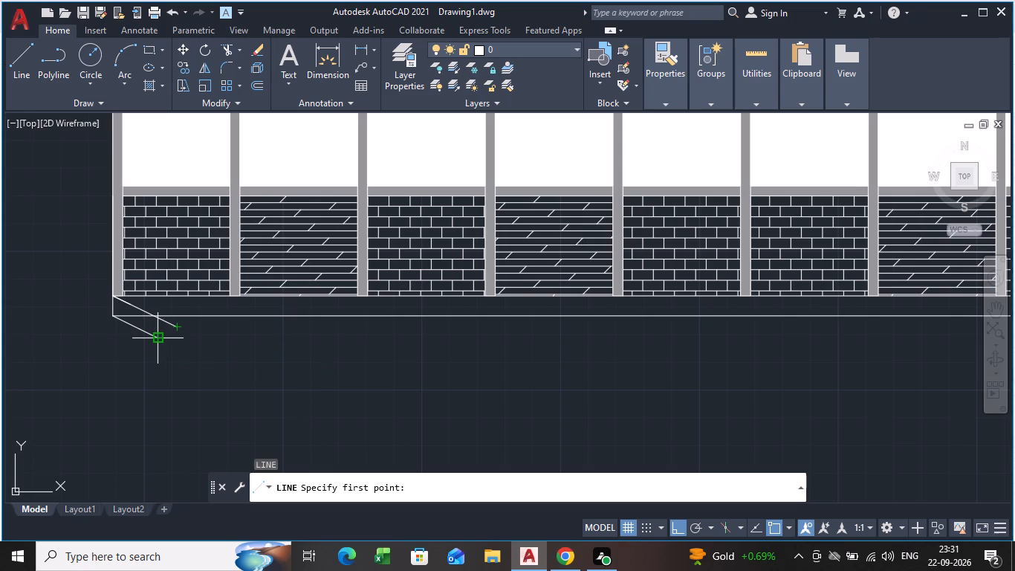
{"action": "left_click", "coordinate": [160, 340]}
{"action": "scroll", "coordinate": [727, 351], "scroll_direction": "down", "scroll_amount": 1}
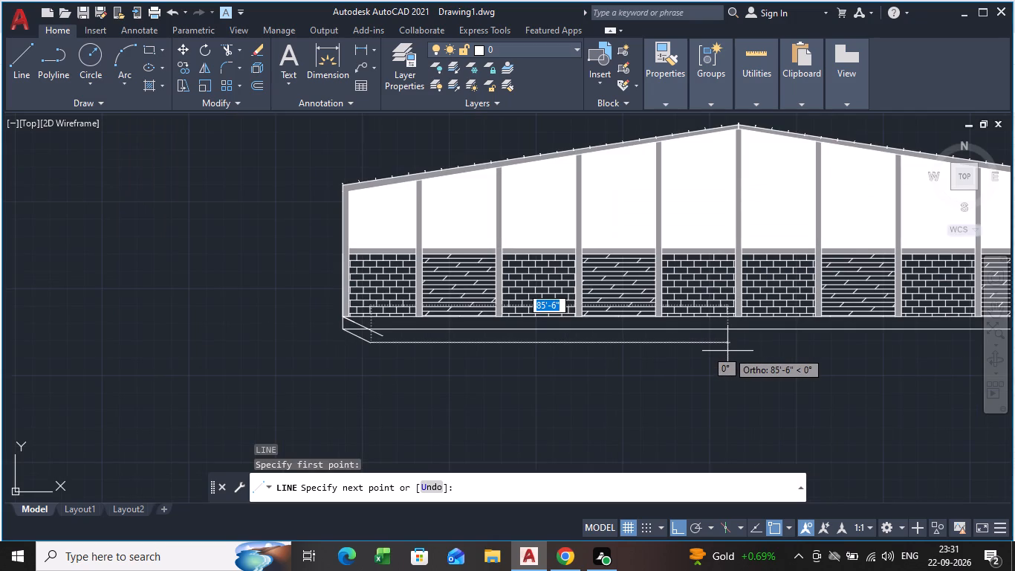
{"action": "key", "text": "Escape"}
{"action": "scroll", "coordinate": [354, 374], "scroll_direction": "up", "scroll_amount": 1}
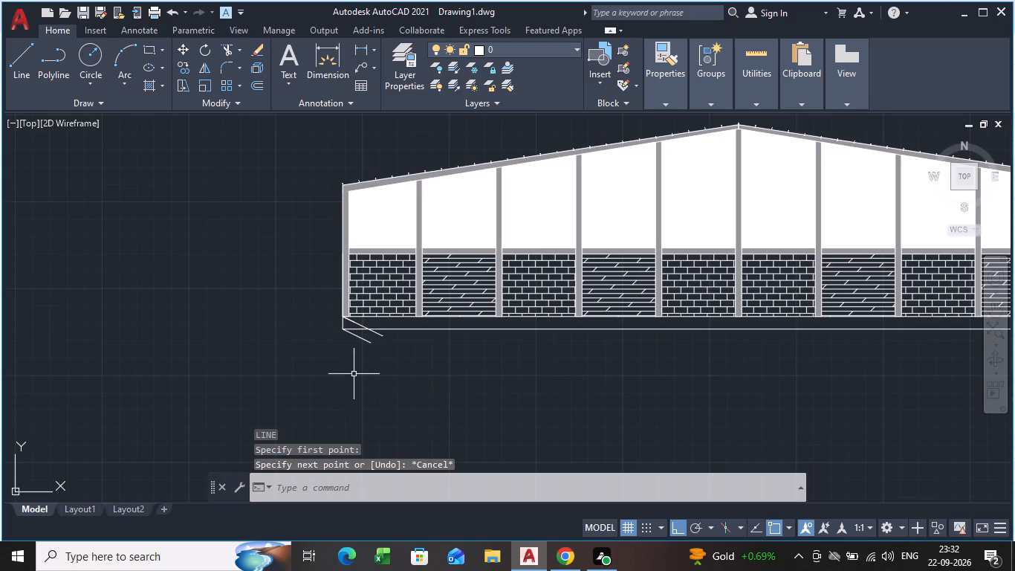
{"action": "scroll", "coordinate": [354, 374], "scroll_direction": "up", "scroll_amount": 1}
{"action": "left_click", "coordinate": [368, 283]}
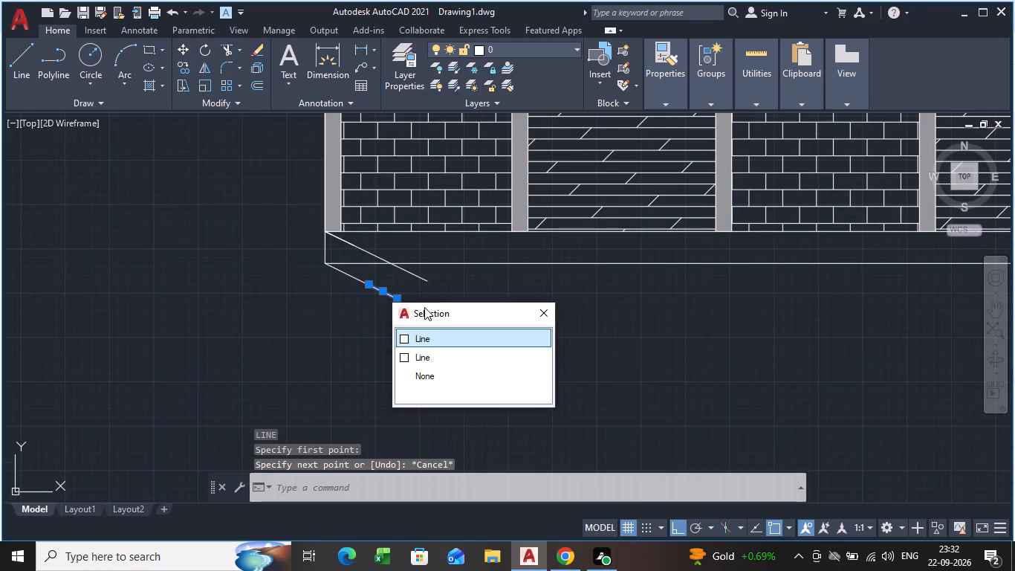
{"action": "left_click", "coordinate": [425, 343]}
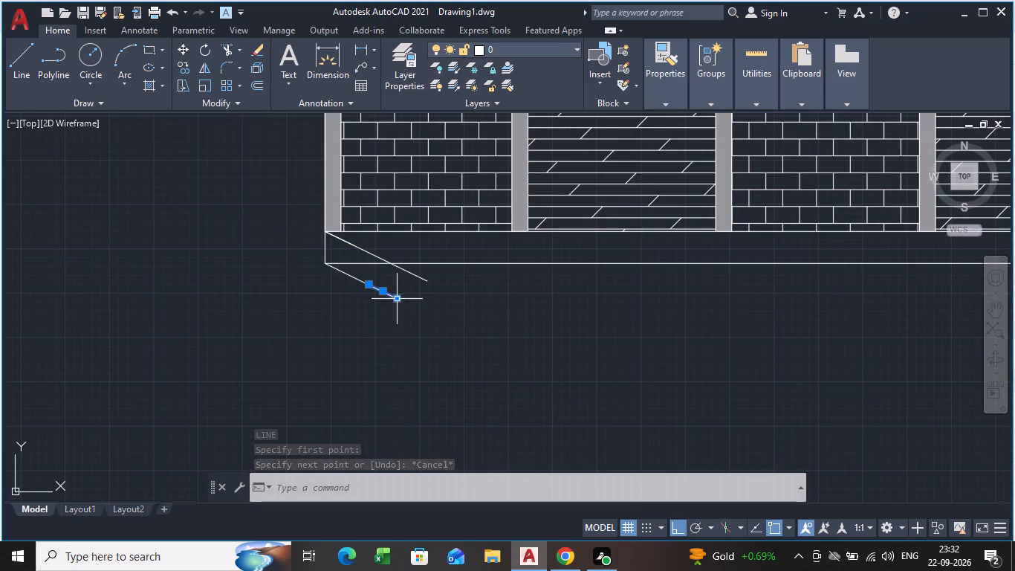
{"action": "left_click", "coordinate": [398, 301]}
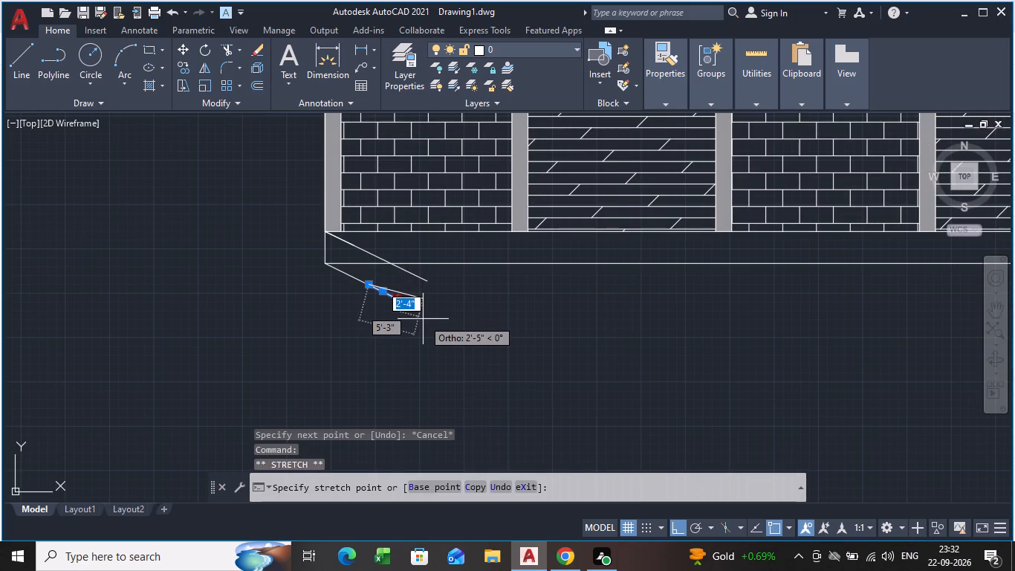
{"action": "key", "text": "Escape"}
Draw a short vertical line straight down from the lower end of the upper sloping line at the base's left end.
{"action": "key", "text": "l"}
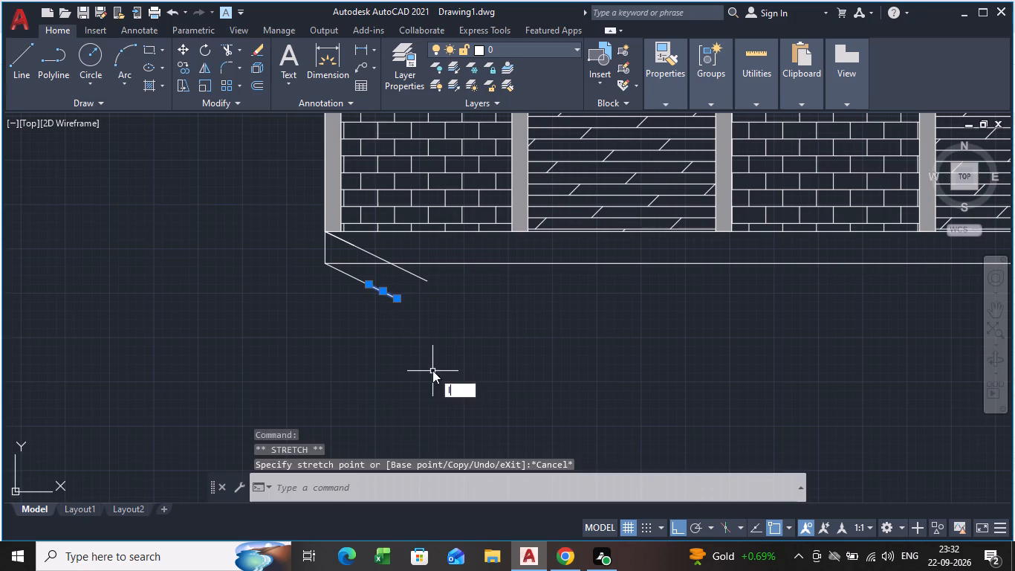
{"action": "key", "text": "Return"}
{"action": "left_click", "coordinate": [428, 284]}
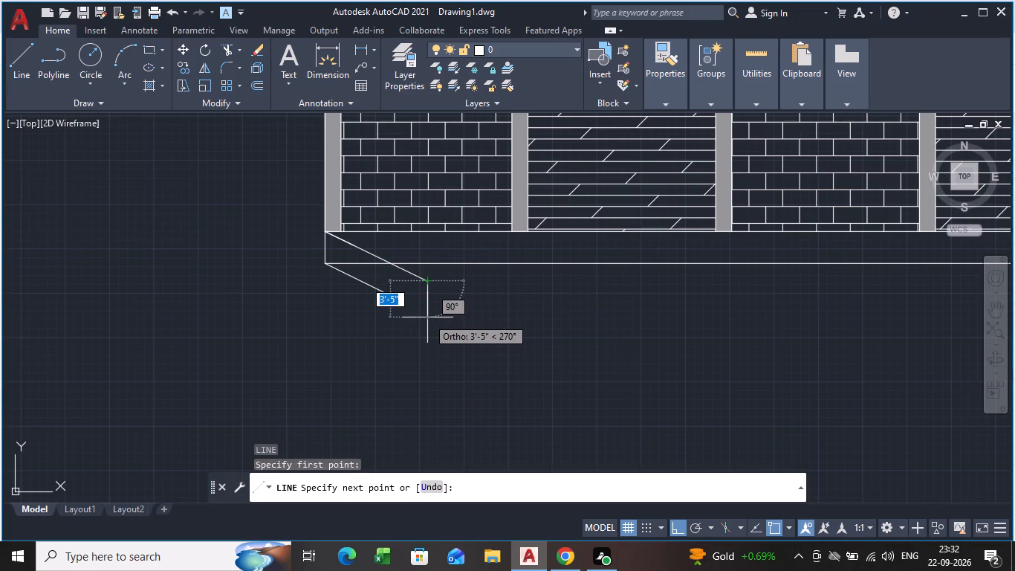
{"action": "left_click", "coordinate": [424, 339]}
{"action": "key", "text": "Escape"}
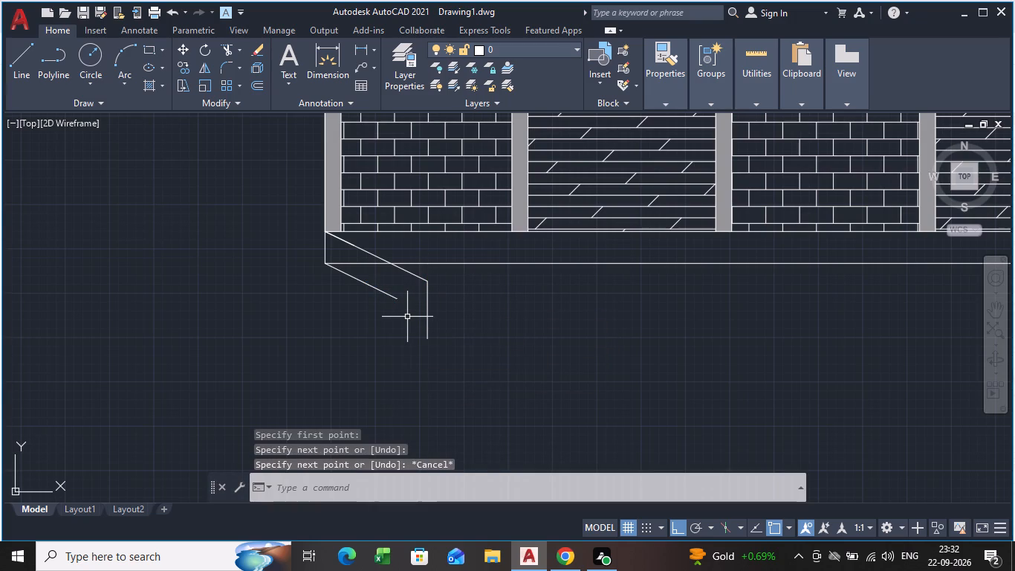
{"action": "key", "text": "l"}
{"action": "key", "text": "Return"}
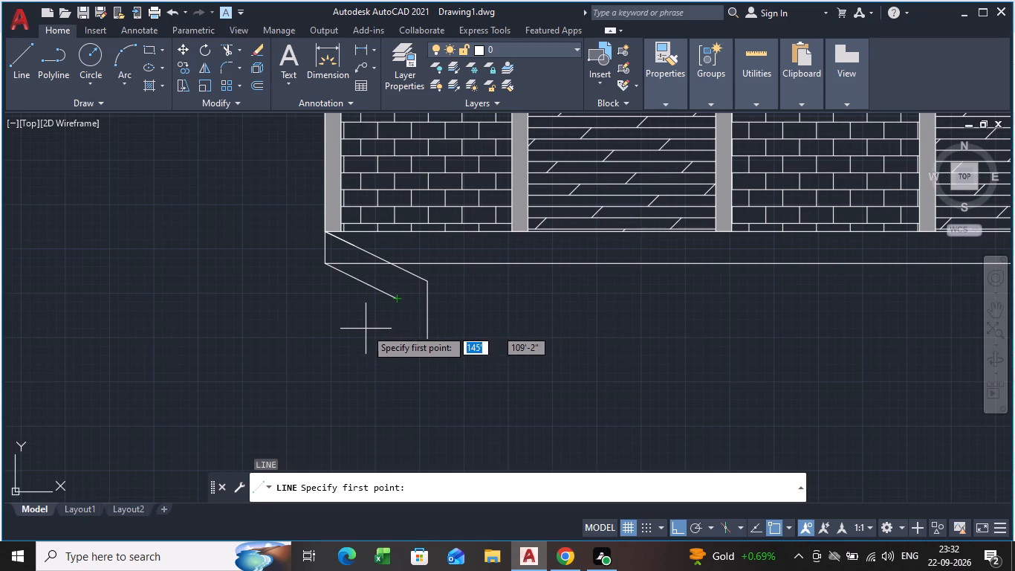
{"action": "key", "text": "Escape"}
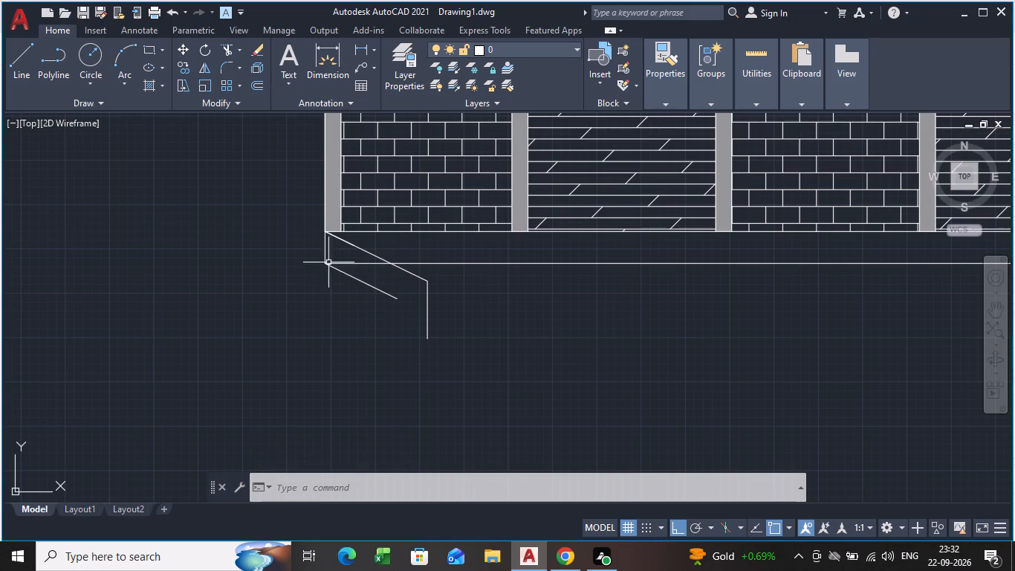
Offset the base's lower horizontal line 3' downward.
{"action": "left_click", "coordinate": [363, 264]}
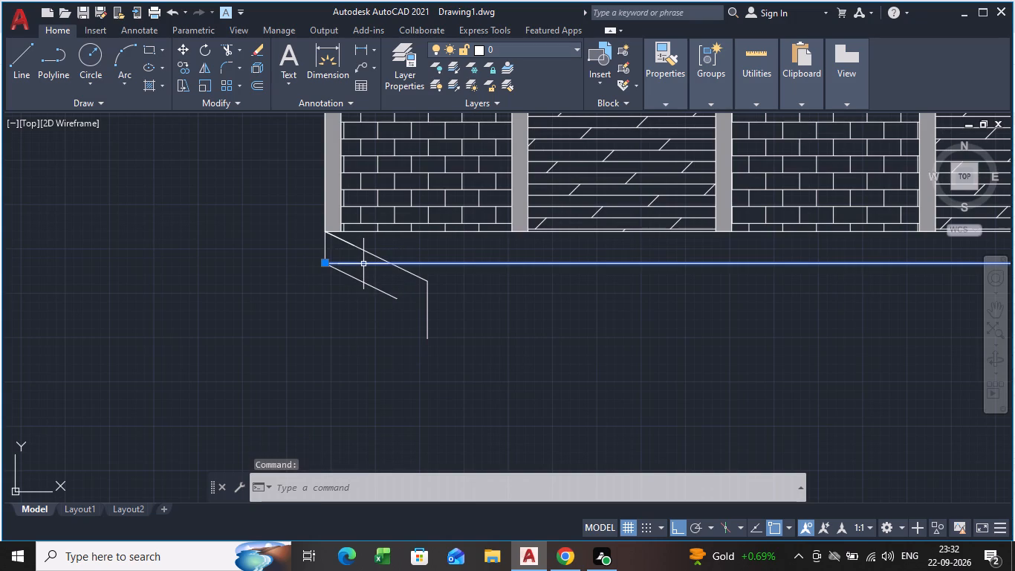
{"action": "type", "text": "off"}
{"action": "key", "text": "Return"}
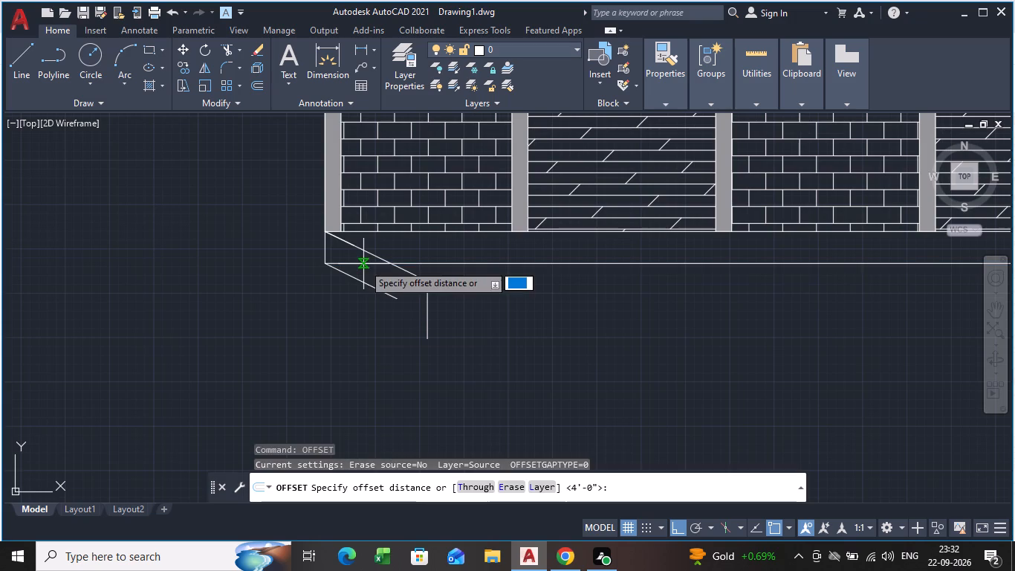
{"action": "left_click", "coordinate": [470, 265]}
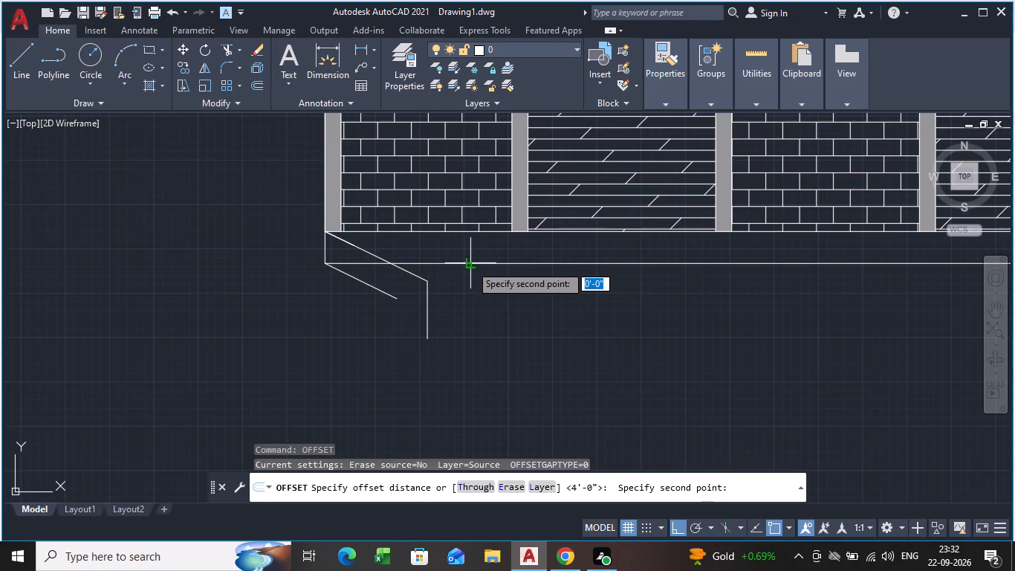
{"action": "key", "text": "3"}
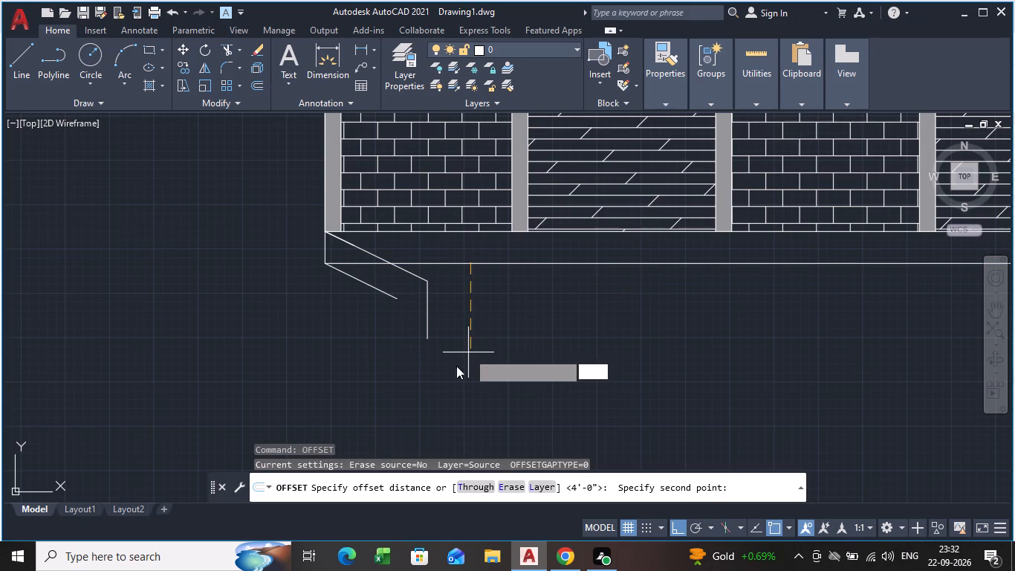
{"action": "key", "text": "apostrophe"}
{"action": "key", "text": "Return"}
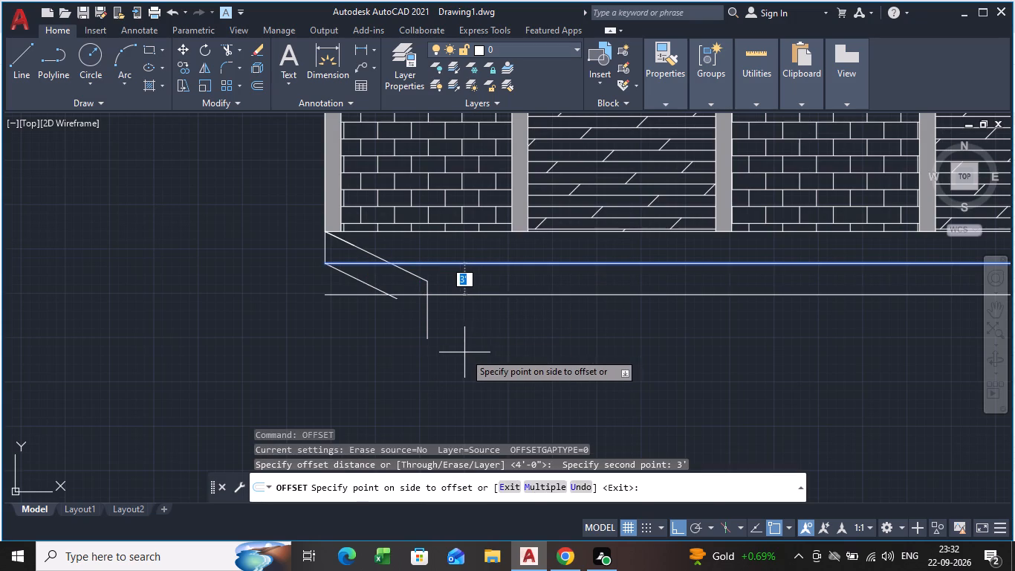
{"action": "left_click", "coordinate": [464, 352]}
{"action": "key", "text": "Escape"}
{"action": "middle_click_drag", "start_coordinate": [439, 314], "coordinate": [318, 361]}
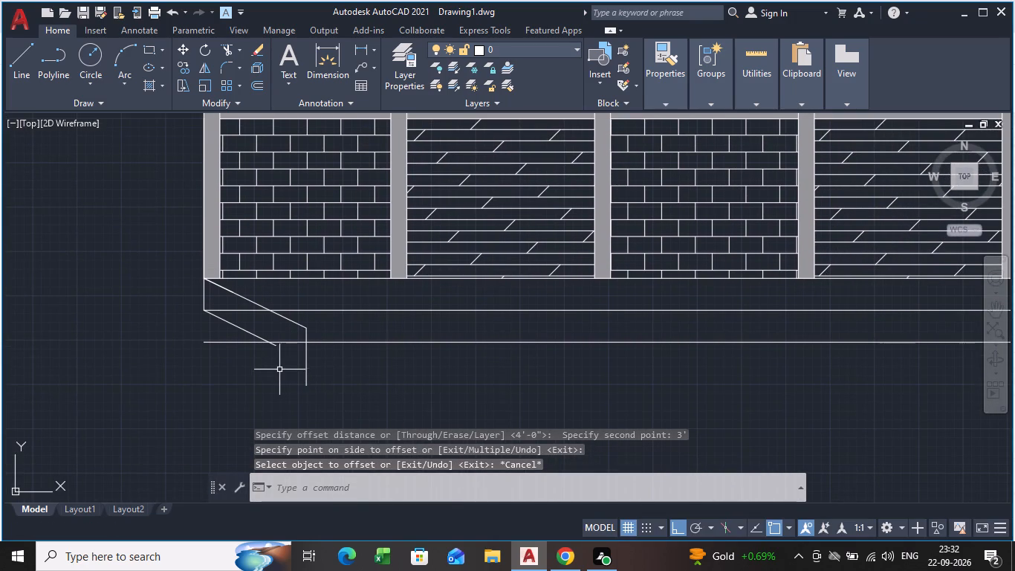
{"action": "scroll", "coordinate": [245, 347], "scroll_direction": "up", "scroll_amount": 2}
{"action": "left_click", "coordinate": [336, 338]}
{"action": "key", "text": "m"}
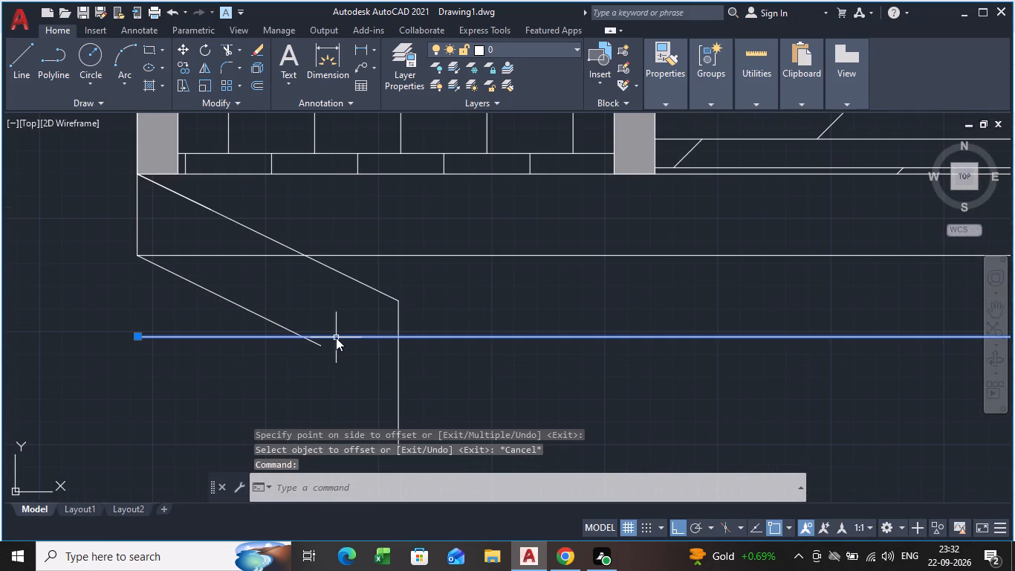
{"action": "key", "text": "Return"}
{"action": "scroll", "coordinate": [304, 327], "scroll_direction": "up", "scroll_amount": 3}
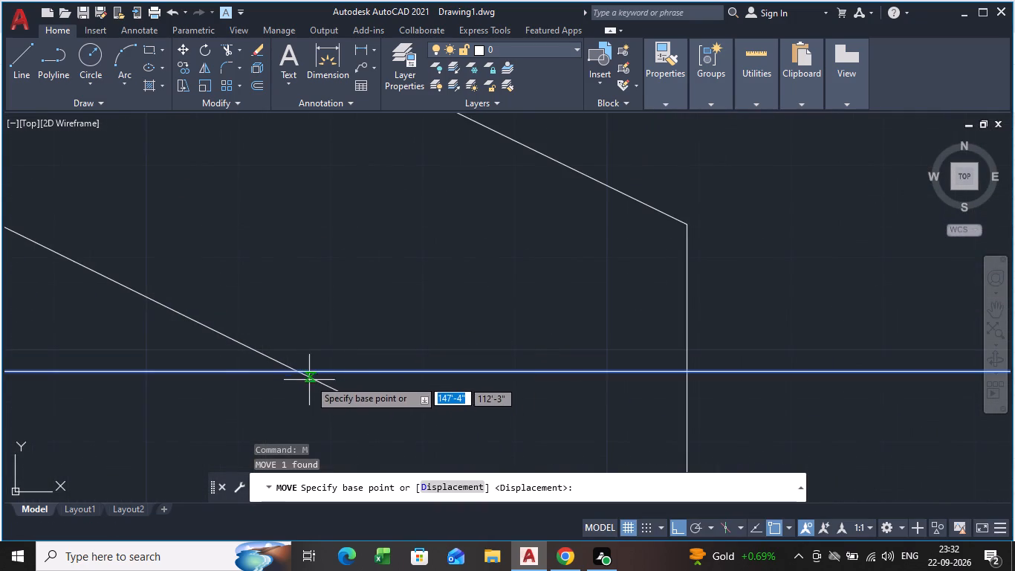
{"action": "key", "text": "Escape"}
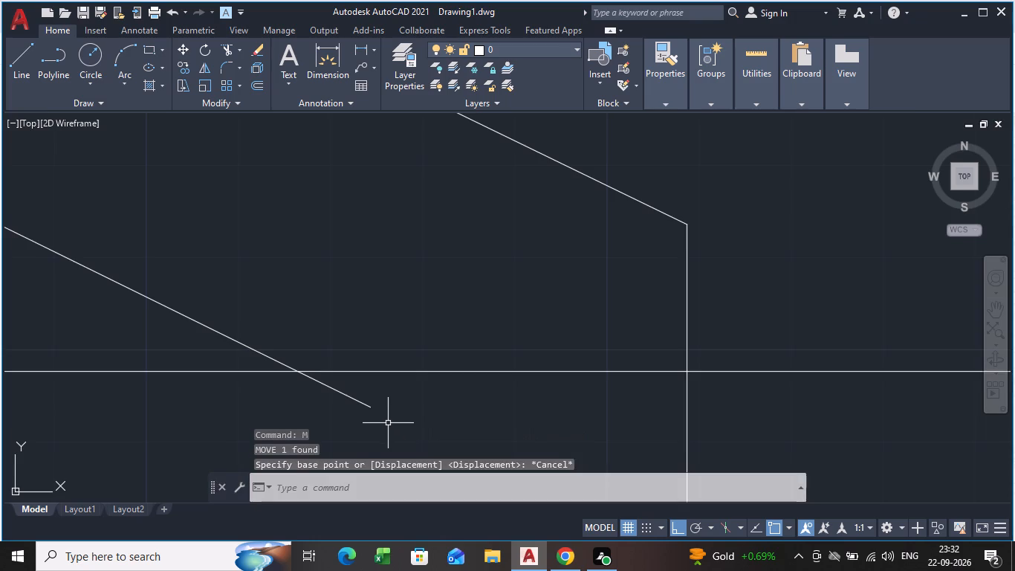
Trim the end of the lower sloping line that overshoots the offset horizontal line at the base's left end.
{"action": "scroll", "coordinate": [388, 423], "scroll_direction": "down", "scroll_amount": 2}
{"action": "type", "text": "tr"}
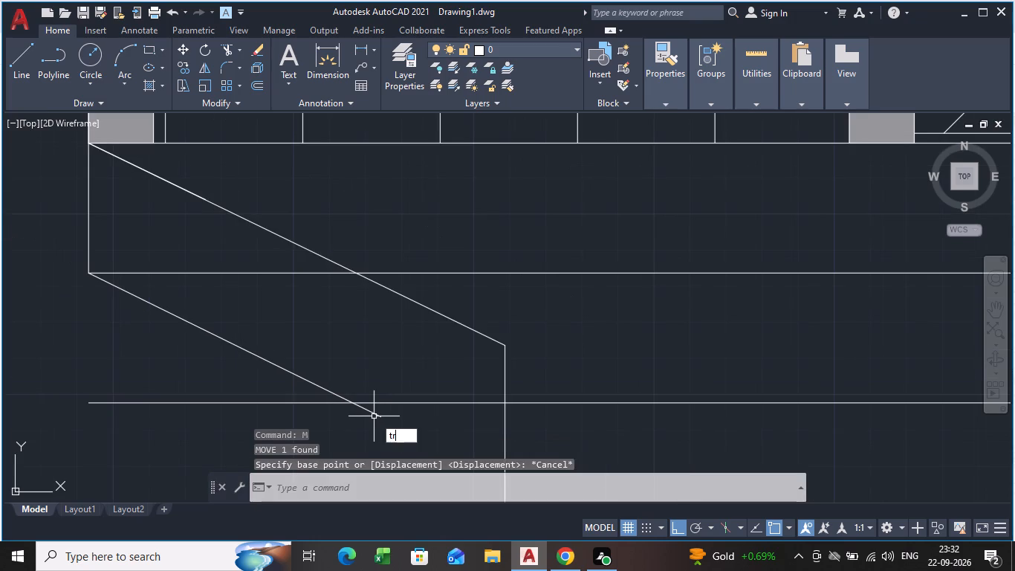
{"action": "key", "text": "Return"}
{"action": "key", "text": "Return"}
{"action": "scroll", "coordinate": [347, 429], "scroll_direction": "up", "scroll_amount": 2}
{"action": "left_click", "coordinate": [366, 413]}
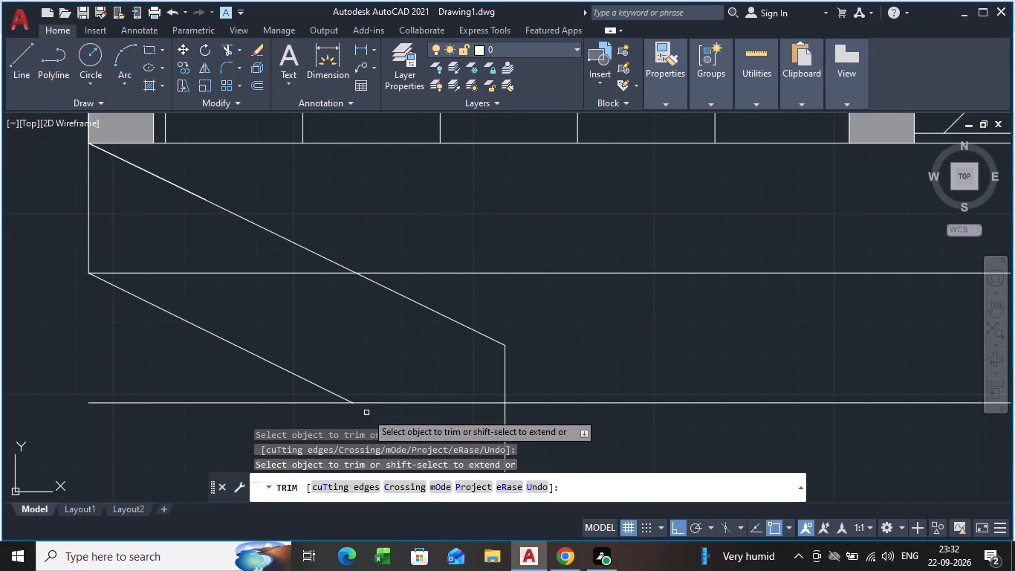
{"action": "scroll", "coordinate": [463, 395], "scroll_direction": "down", "scroll_amount": 2}
{"action": "middle_click_drag", "start_coordinate": [710, 411], "coordinate": [562, 383]}
{"action": "key", "text": "Escape"}
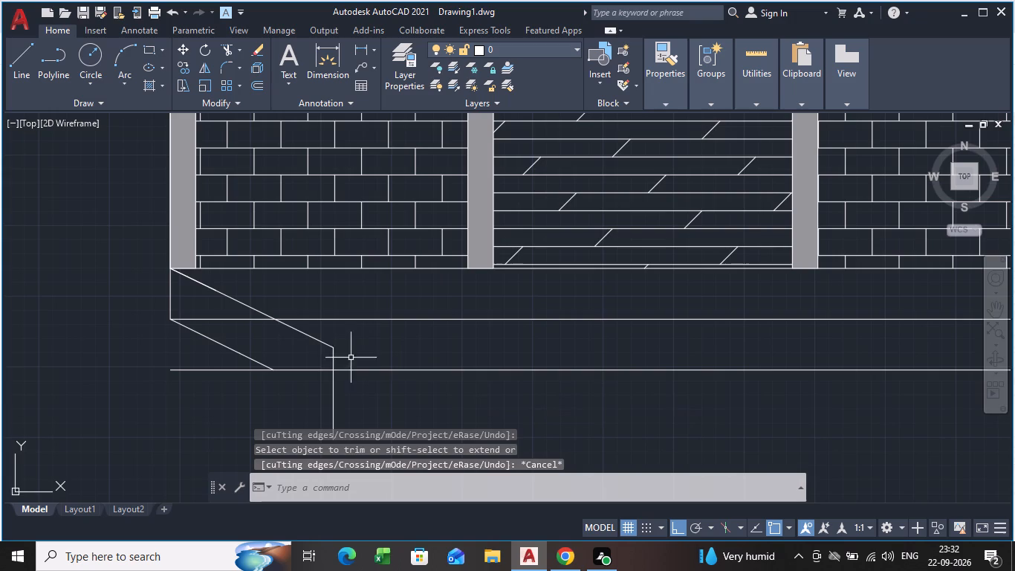
Lengthen the upper sloping line about 10'-11" along its own direction with ortho mode off, past the bottom horizontal line.
{"action": "left_click", "coordinate": [328, 346]}
{"action": "left_click", "coordinate": [337, 348]}
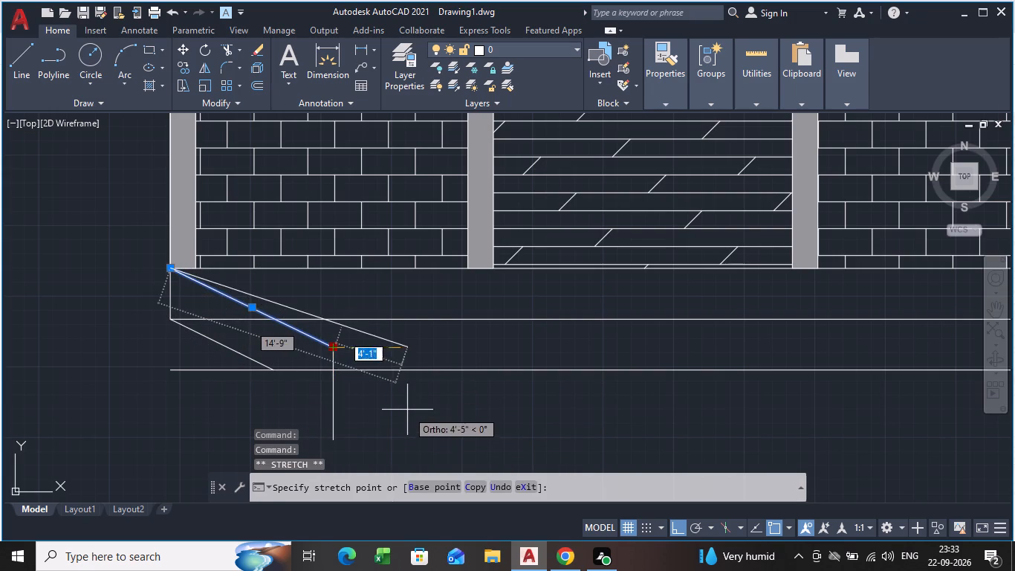
{"action": "key", "text": "ctrl+F8"}
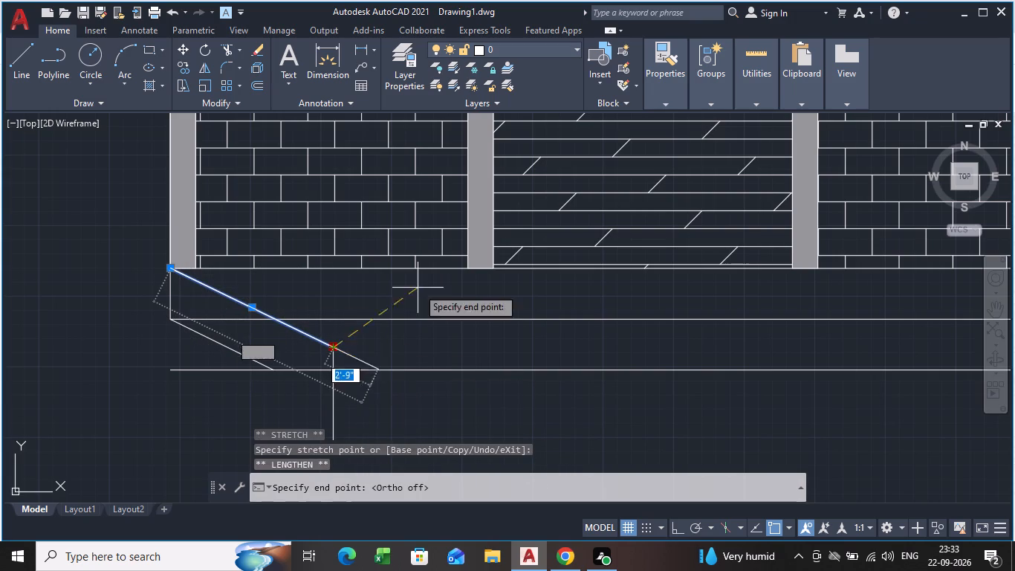
{"action": "left_click", "coordinate": [502, 425]}
{"action": "key", "text": "Escape"}
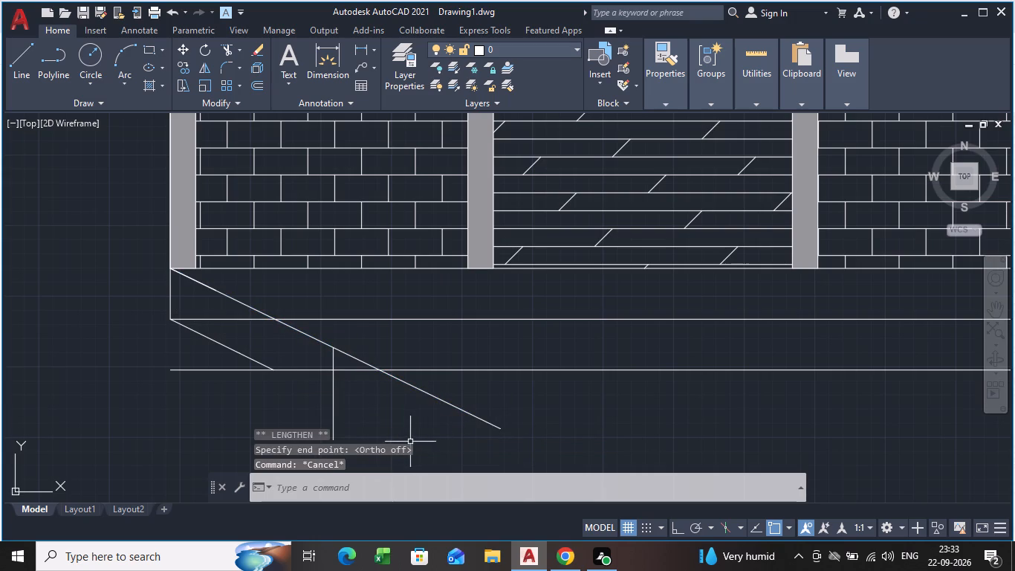
Trim the upper sloping line where it passes below the bottom horizontal line and trim away the short vertical line completely.
{"action": "key", "text": "t"}
{"action": "key", "text": "r"}
{"action": "key", "text": "Return"}
{"action": "key", "text": "Return"}
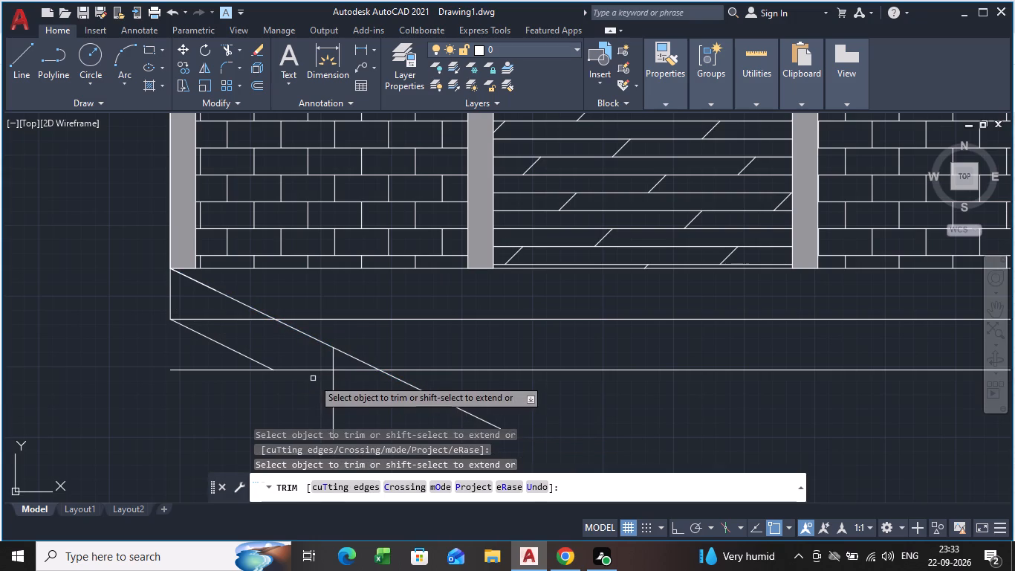
{"action": "left_click", "coordinate": [332, 403]}
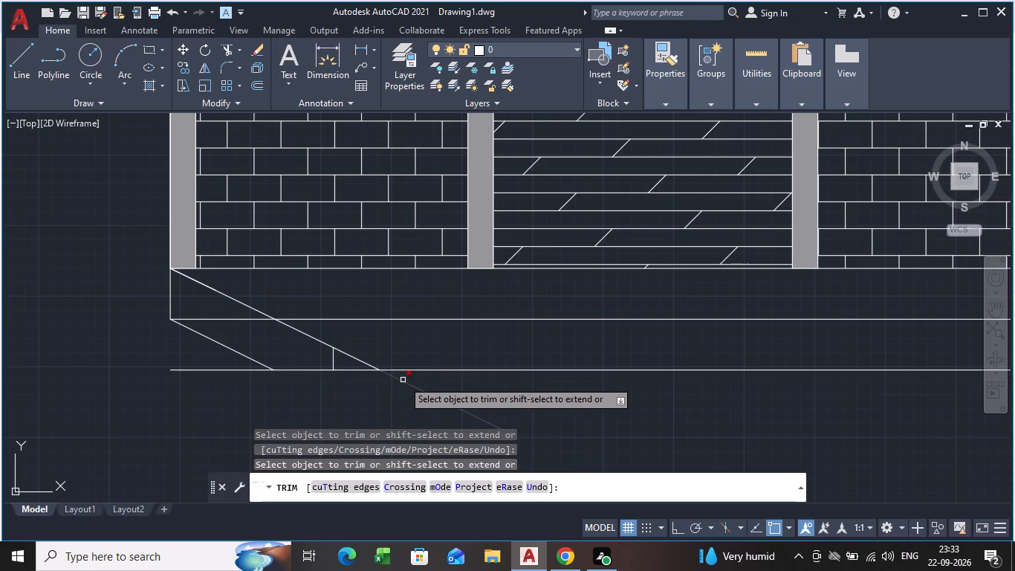
{"action": "left_click", "coordinate": [403, 384]}
{"action": "scroll", "coordinate": [353, 375], "scroll_direction": "up", "scroll_amount": 1}
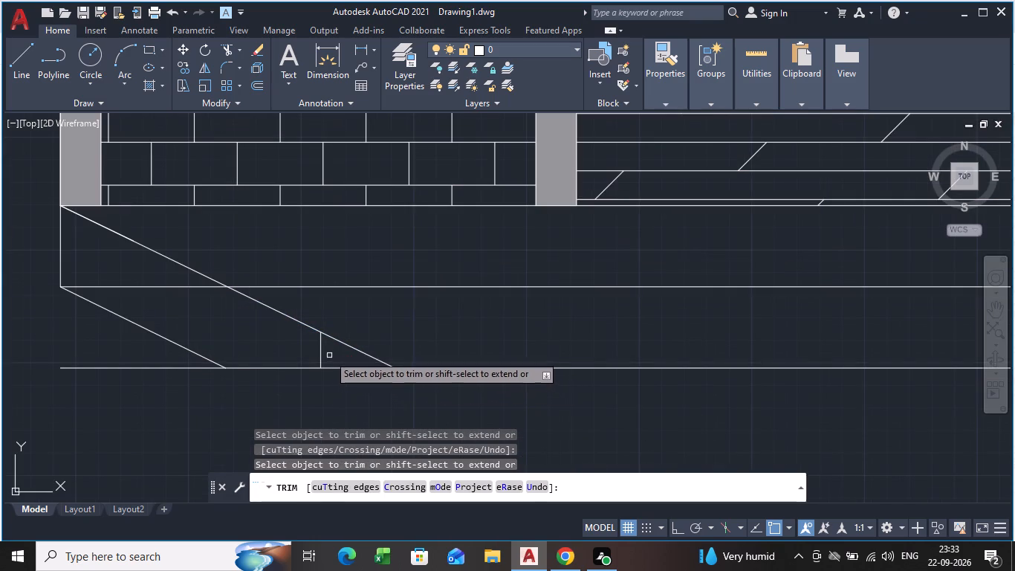
{"action": "left_click", "coordinate": [322, 353]}
Trim the bottom horizontal line's stub extending outward beyond the lower sloping line's end at the base's left end.
{"action": "scroll", "coordinate": [530, 350], "scroll_direction": "down", "scroll_amount": 2}
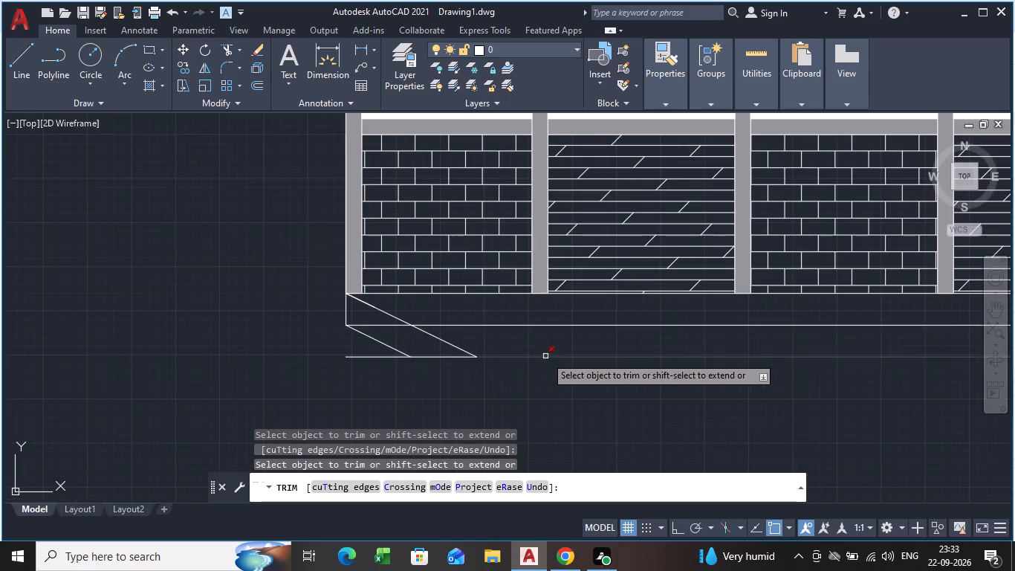
{"action": "middle_click_drag", "start_coordinate": [541, 360], "coordinate": [389, 367]}
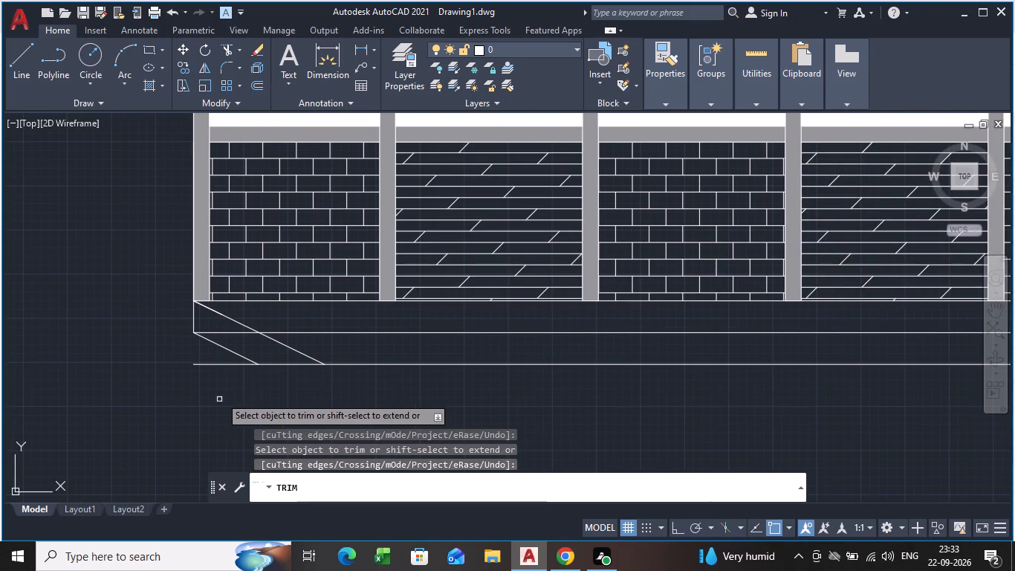
{"action": "left_click", "coordinate": [217, 364]}
{"action": "scroll", "coordinate": [453, 393], "scroll_direction": "down", "scroll_amount": 1}
{"action": "middle_click_drag", "start_coordinate": [453, 393], "coordinate": [438, 392]}
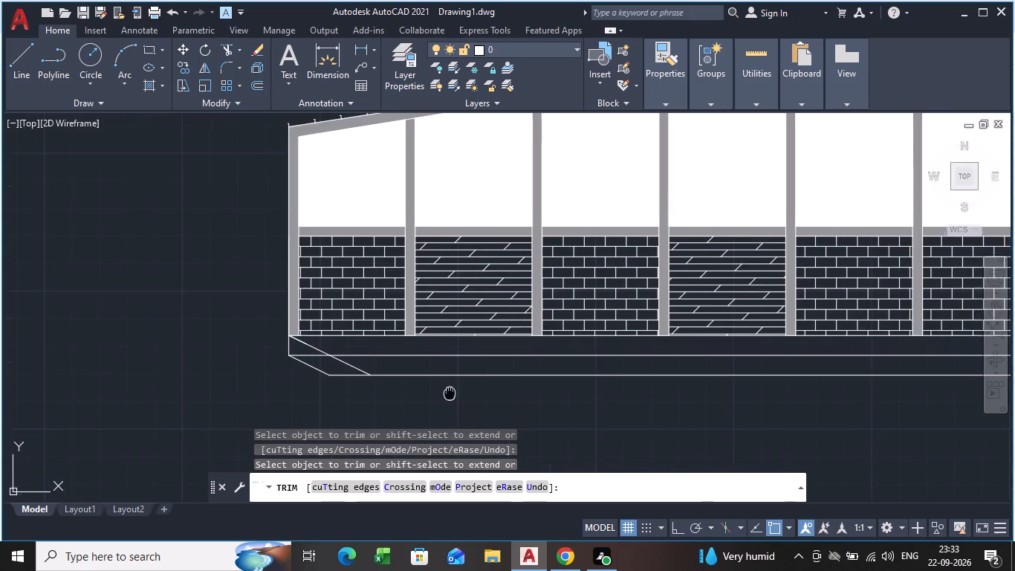
{"action": "middle_click_drag", "start_coordinate": [438, 392], "coordinate": [285, 363]}
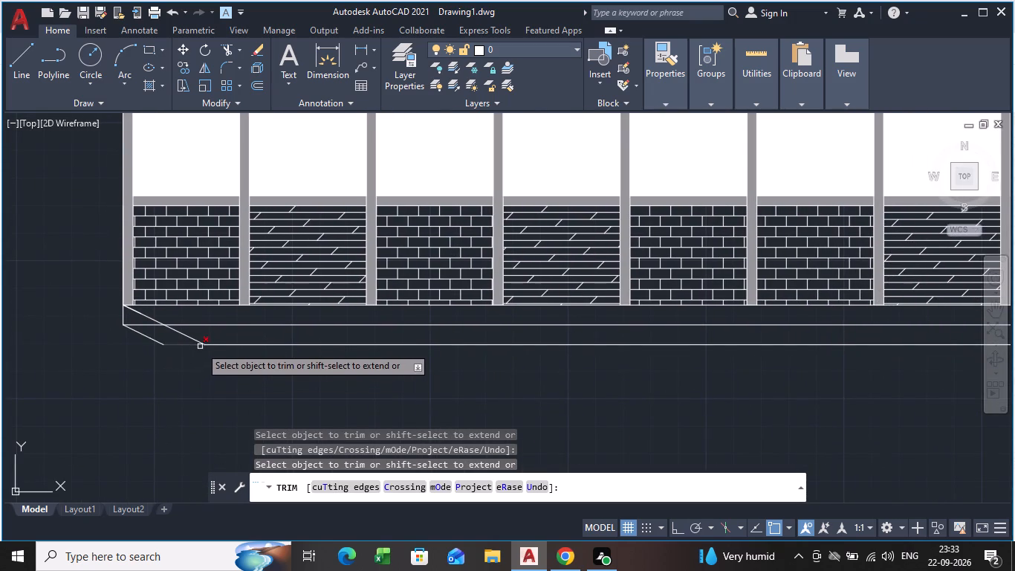
Trim the upper of the two horizontal base lines between the vertical edge and the upper sloping line at the base's left end.
{"action": "key", "text": "Escape"}
{"action": "scroll", "coordinate": [167, 335], "scroll_direction": "up", "scroll_amount": 1}
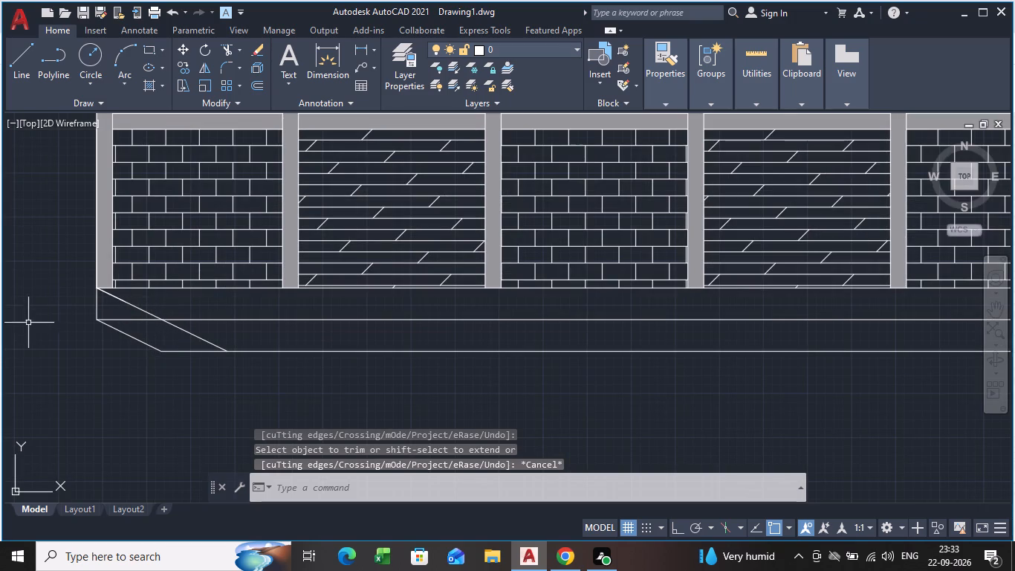
{"action": "key", "text": "t"}
{"action": "key", "text": "r"}
{"action": "key", "text": "Return"}
{"action": "key", "text": "Return"}
{"action": "scroll", "coordinate": [160, 438], "scroll_direction": "up", "scroll_amount": 1}
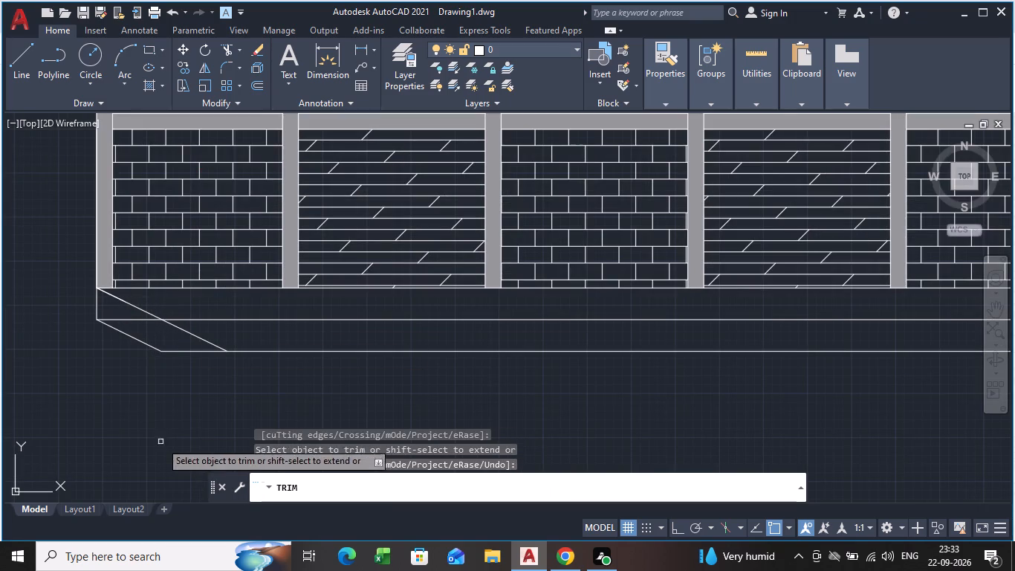
{"action": "scroll", "coordinate": [160, 438], "scroll_direction": "up", "scroll_amount": 2}
{"action": "scroll", "coordinate": [151, 234], "scroll_direction": "down", "scroll_amount": 1}
{"action": "middle_click_drag", "start_coordinate": [164, 242], "coordinate": [189, 389]}
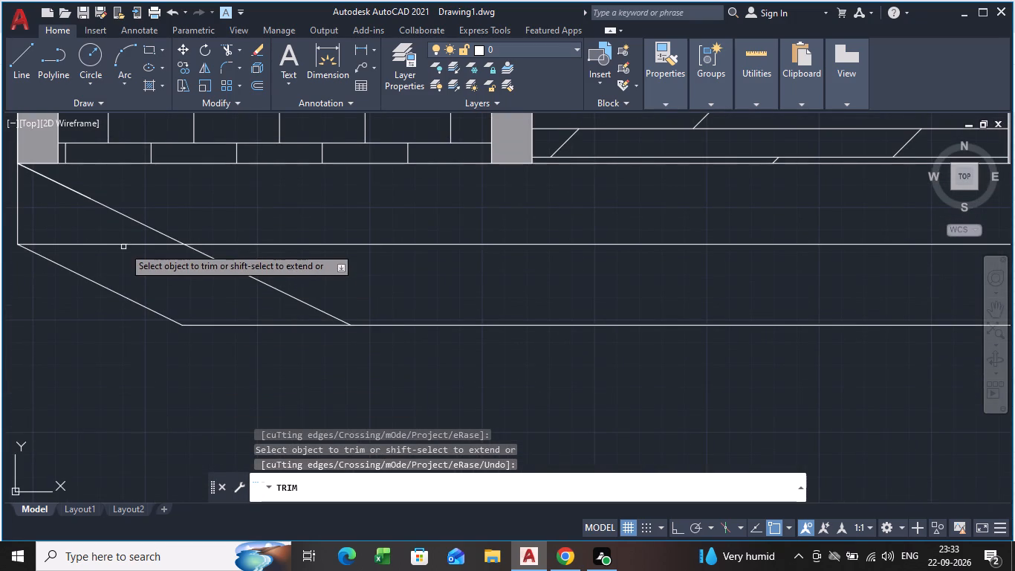
{"action": "left_click", "coordinate": [123, 244]}
{"action": "scroll", "coordinate": [412, 362], "scroll_direction": "down", "scroll_amount": 2}
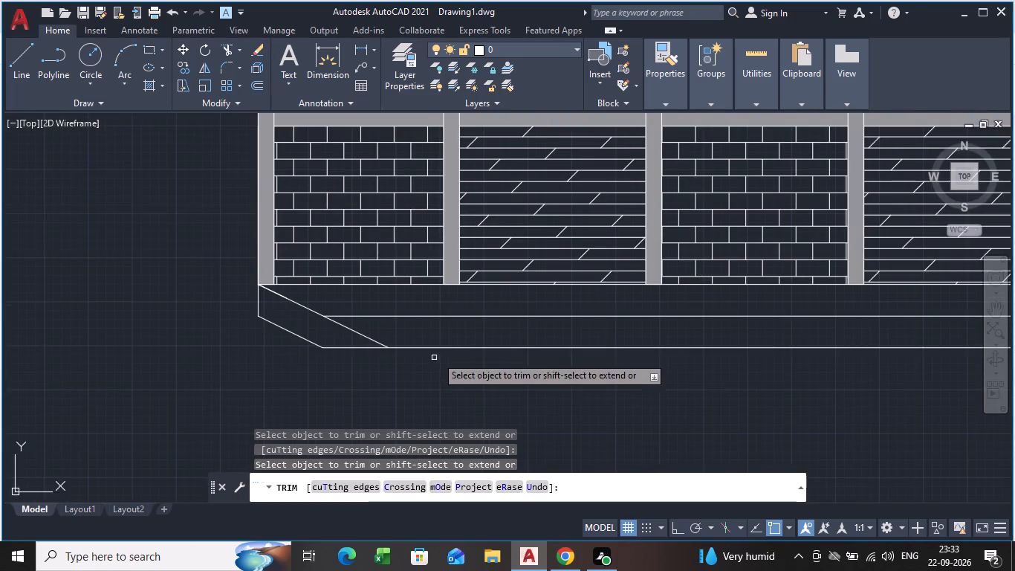
{"action": "middle_click_drag", "start_coordinate": [447, 355], "coordinate": [175, 352]}
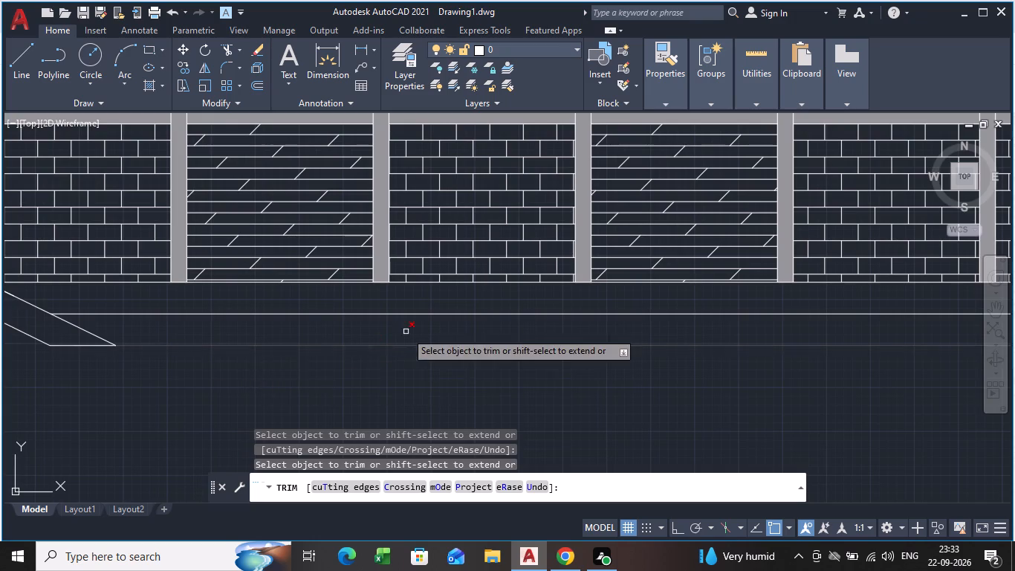
{"action": "scroll", "coordinate": [588, 321], "scroll_direction": "down", "scroll_amount": 3}
{"action": "middle_click_drag", "start_coordinate": [588, 323], "coordinate": [282, 318]}
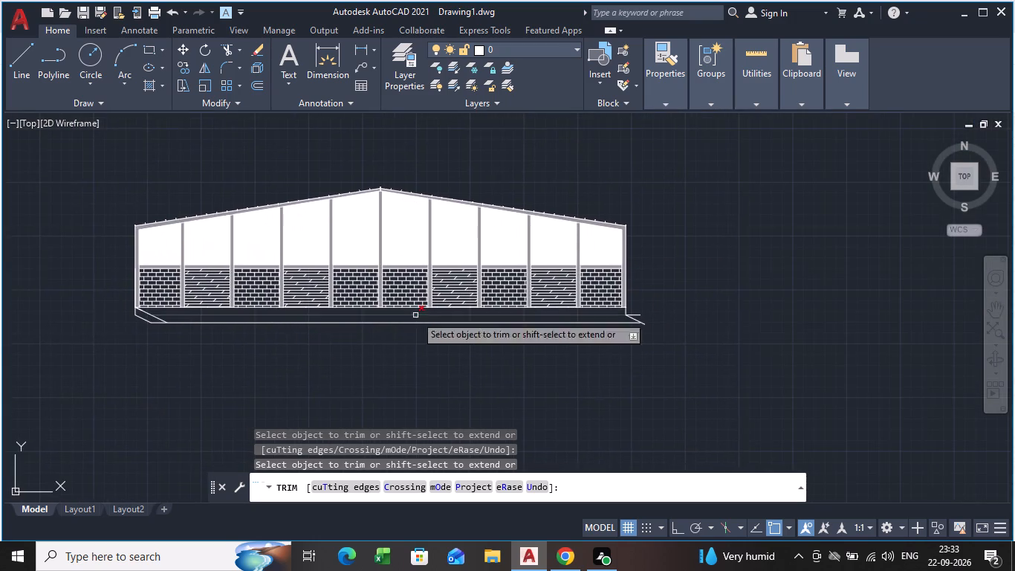
{"action": "scroll", "coordinate": [614, 320], "scroll_direction": "up", "scroll_amount": 3}
{"action": "key", "text": "Escape"}
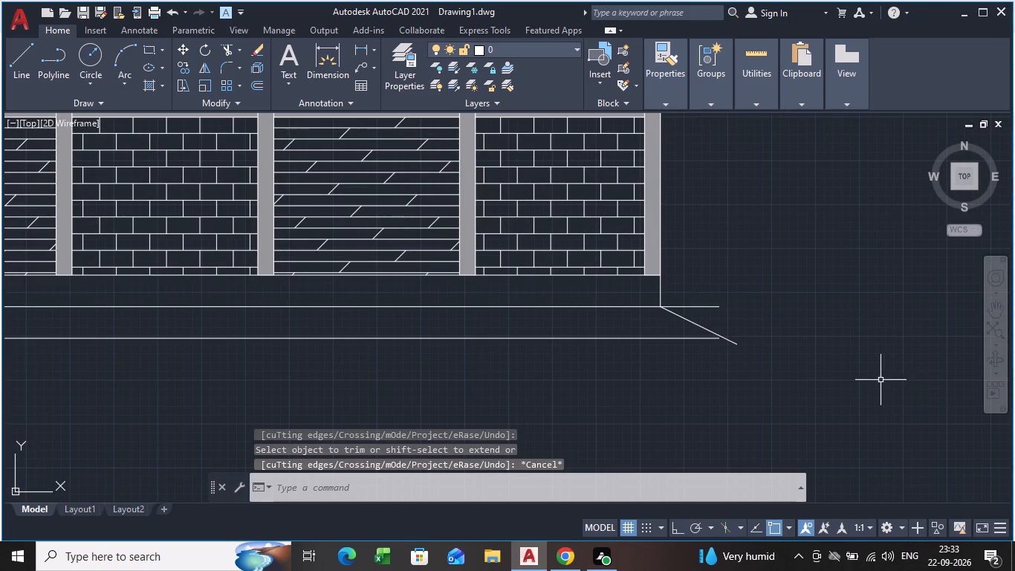
Draw a vertical line from the right end column's inner bottom corner down to the upper horizontal base line.
{"action": "scroll", "coordinate": [711, 354], "scroll_direction": "up", "scroll_amount": 3}
{"action": "scroll", "coordinate": [710, 345], "scroll_direction": "down", "scroll_amount": 1}
{"action": "middle_click_drag", "start_coordinate": [710, 344], "coordinate": [715, 378]}
{"action": "scroll", "coordinate": [710, 349], "scroll_direction": "down", "scroll_amount": 1}
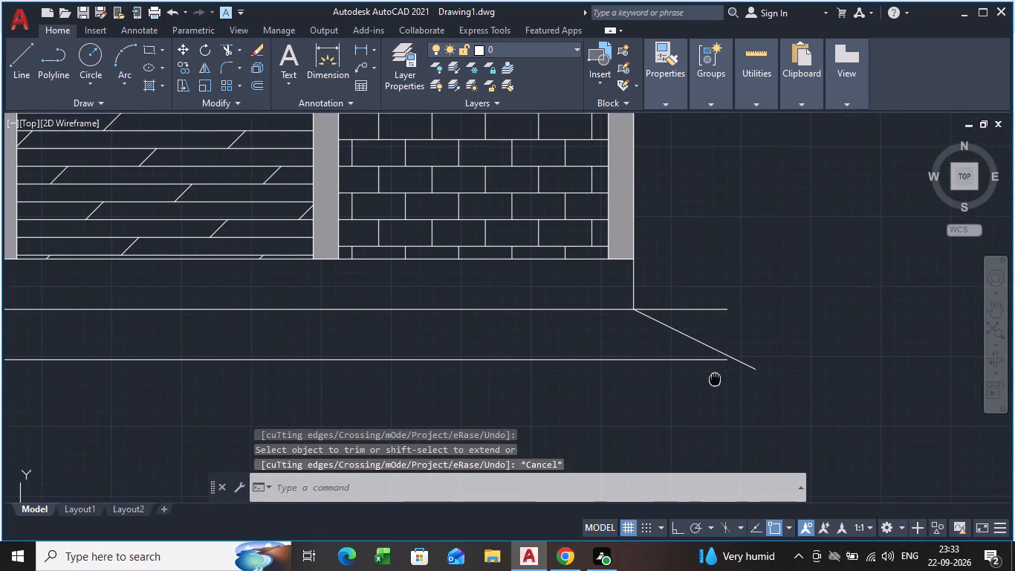
{"action": "middle_click_drag", "start_coordinate": [715, 378], "coordinate": [715, 379]}
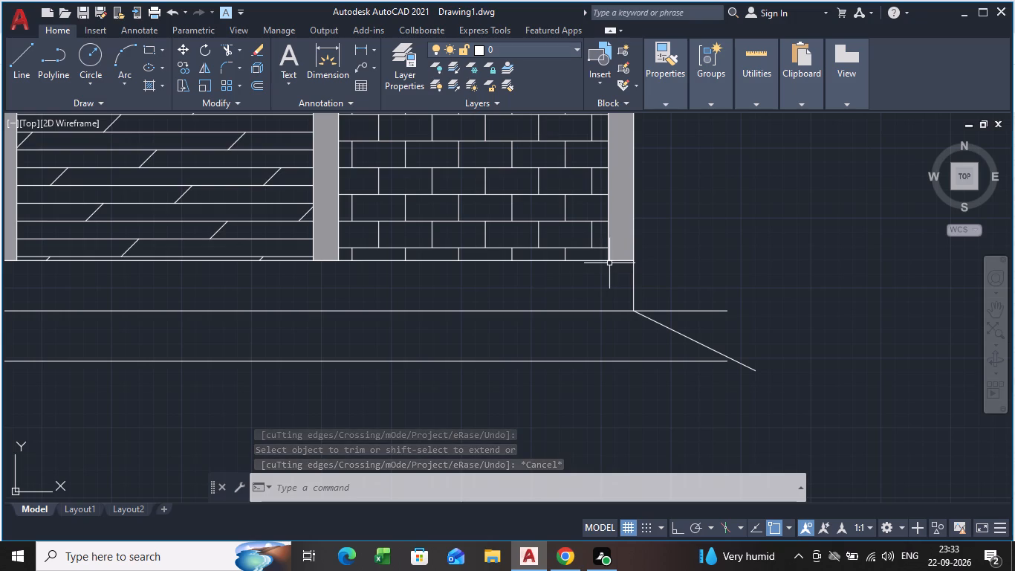
{"action": "key", "text": "l"}
{"action": "key", "text": "Return"}
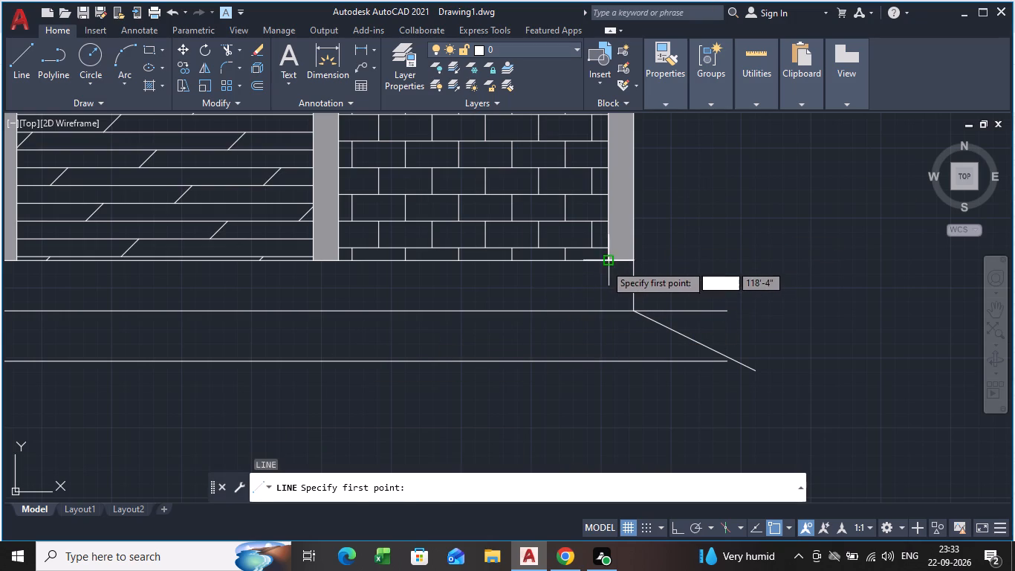
{"action": "left_click_drag", "start_coordinate": [609, 262], "coordinate": [608, 251]}
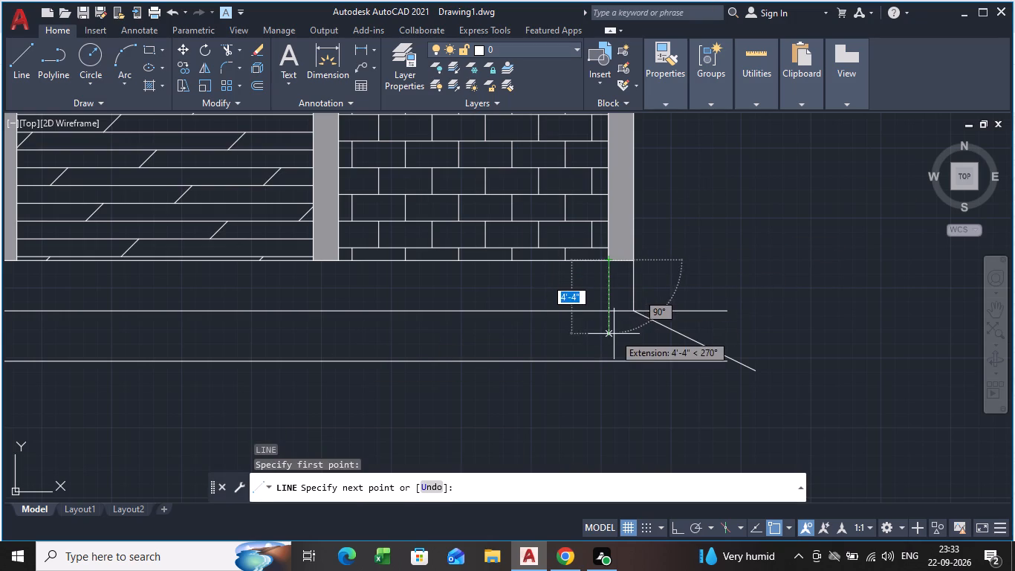
{"action": "left_click", "coordinate": [611, 313]}
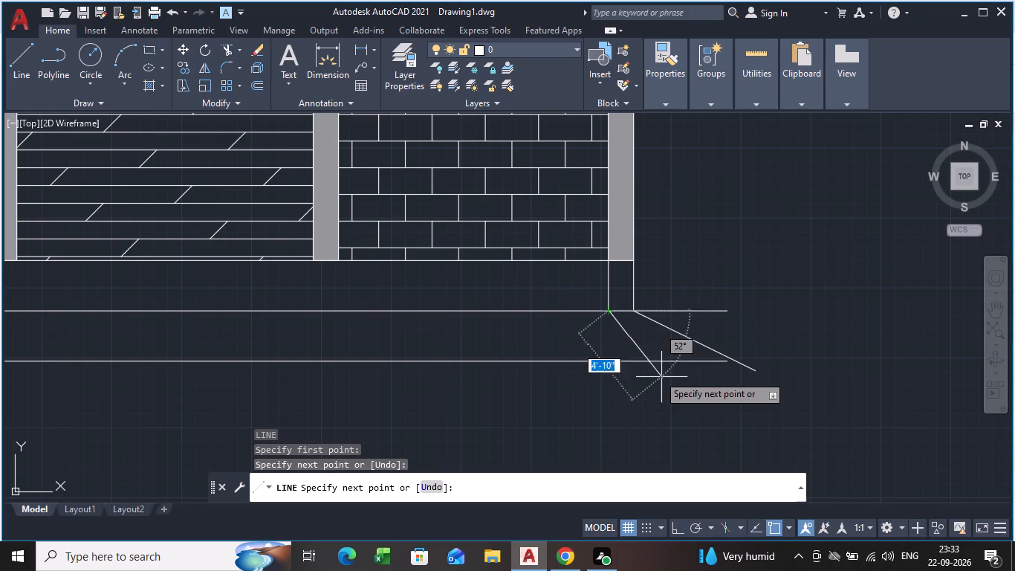
{"action": "key", "text": "Escape"}
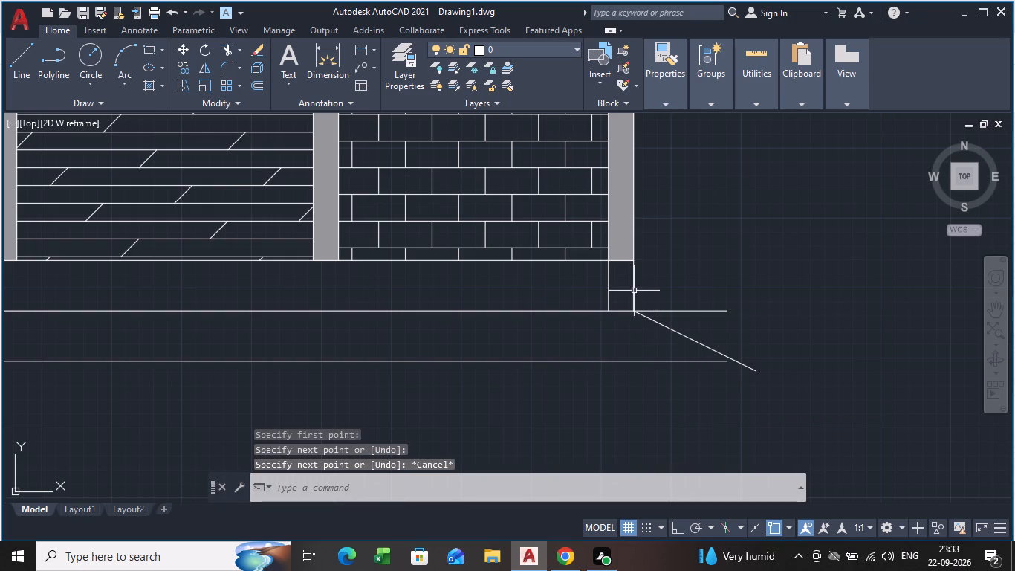
Draw a vertical line at the base's left end from the upper horizontal line's end down to where the lower sloping line meets the bottom line.
{"action": "scroll", "coordinate": [668, 329], "scroll_direction": "down", "scroll_amount": 3}
{"action": "middle_click_drag", "start_coordinate": [437, 364], "coordinate": [672, 329]}
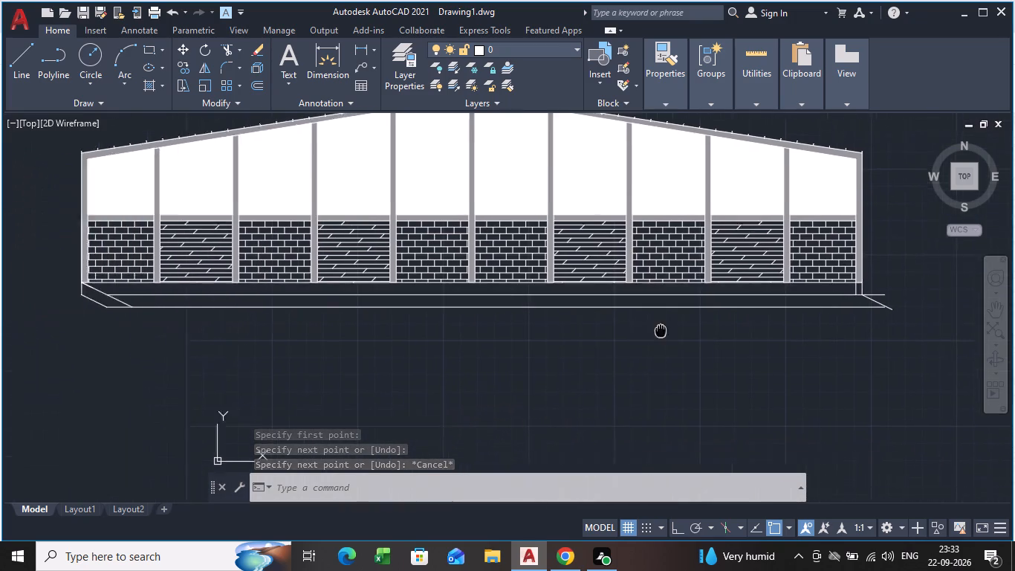
{"action": "middle_click_drag", "start_coordinate": [672, 329], "coordinate": [824, 300]}
{"action": "scroll", "coordinate": [287, 277], "scroll_direction": "up", "scroll_amount": 2}
{"action": "middle_click_drag", "start_coordinate": [311, 248], "coordinate": [310, 248]}
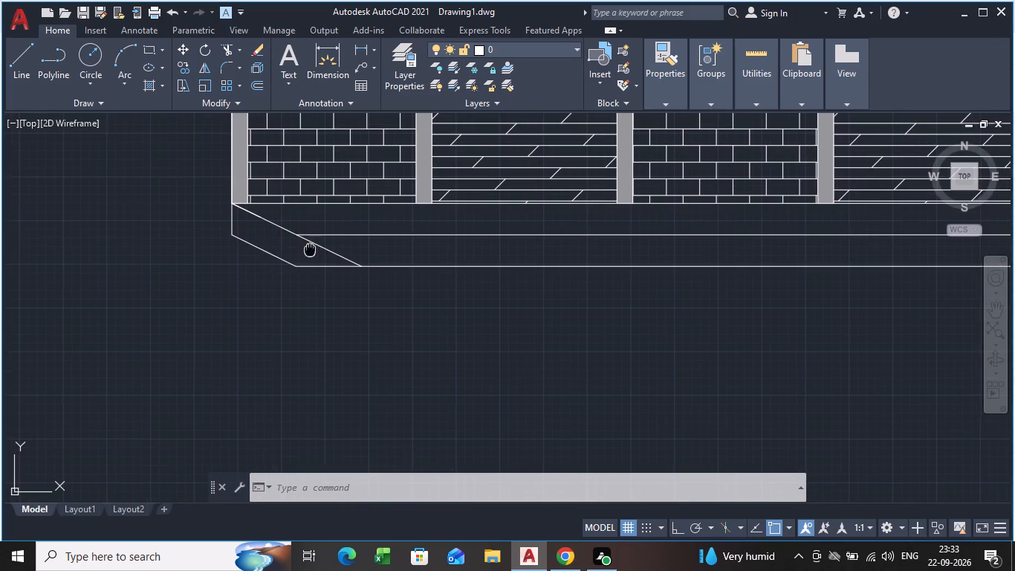
{"action": "middle_click_drag", "start_coordinate": [310, 248], "coordinate": [286, 290]}
{"action": "key", "text": "l"}
{"action": "key", "text": "Return"}
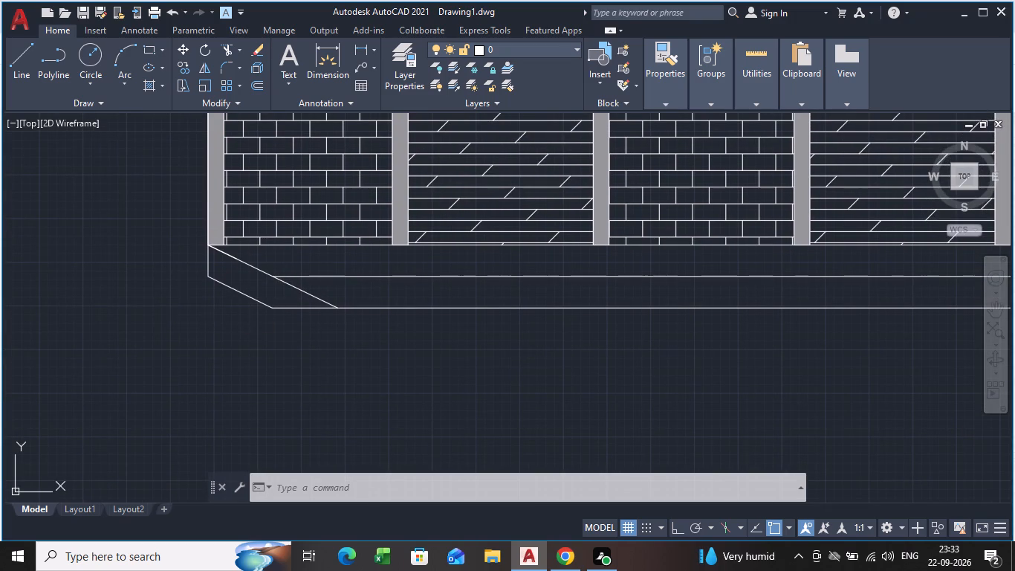
{"action": "left_click", "coordinate": [273, 275]}
{"action": "left_click", "coordinate": [275, 305]}
{"action": "key", "text": "Escape"}
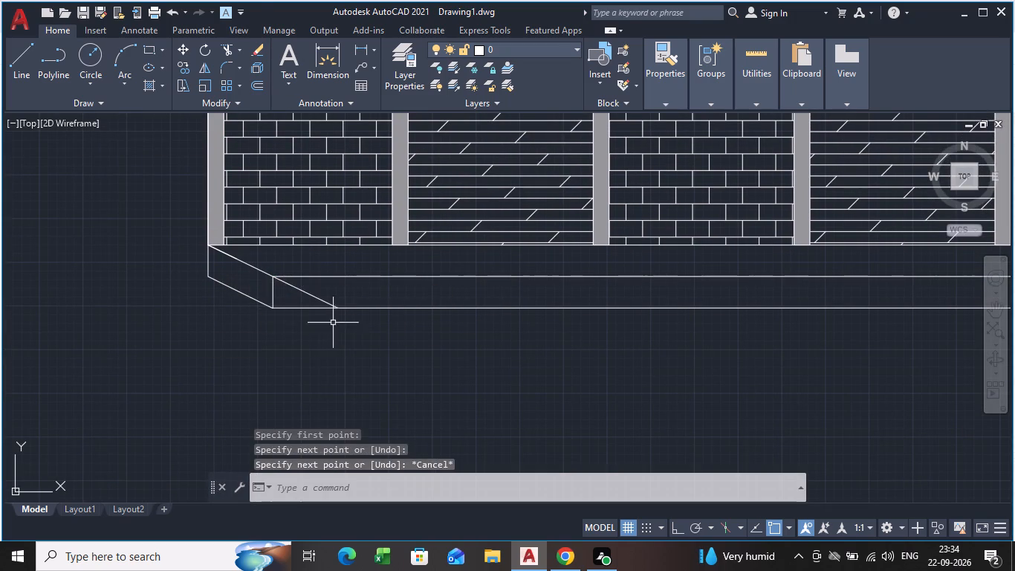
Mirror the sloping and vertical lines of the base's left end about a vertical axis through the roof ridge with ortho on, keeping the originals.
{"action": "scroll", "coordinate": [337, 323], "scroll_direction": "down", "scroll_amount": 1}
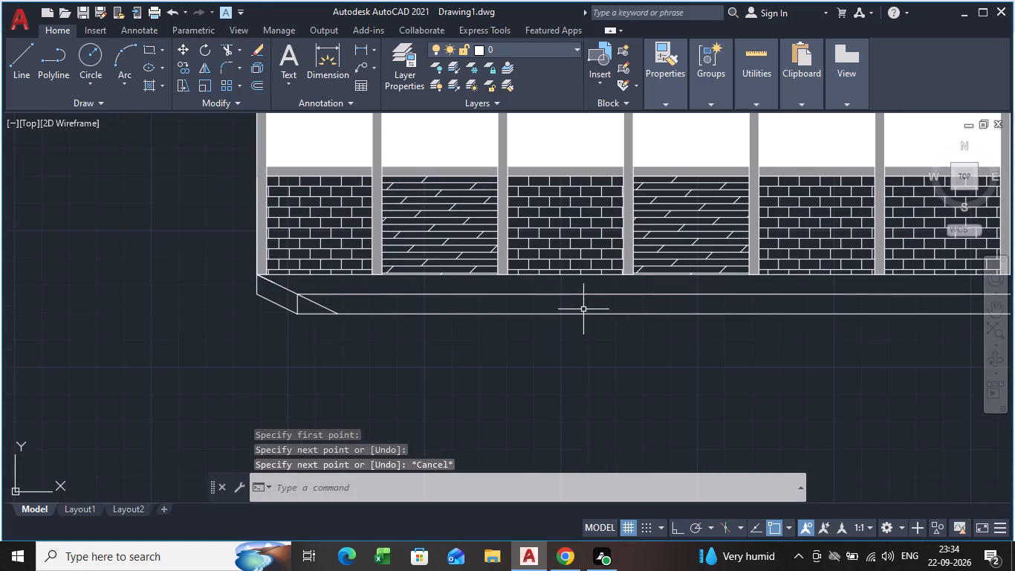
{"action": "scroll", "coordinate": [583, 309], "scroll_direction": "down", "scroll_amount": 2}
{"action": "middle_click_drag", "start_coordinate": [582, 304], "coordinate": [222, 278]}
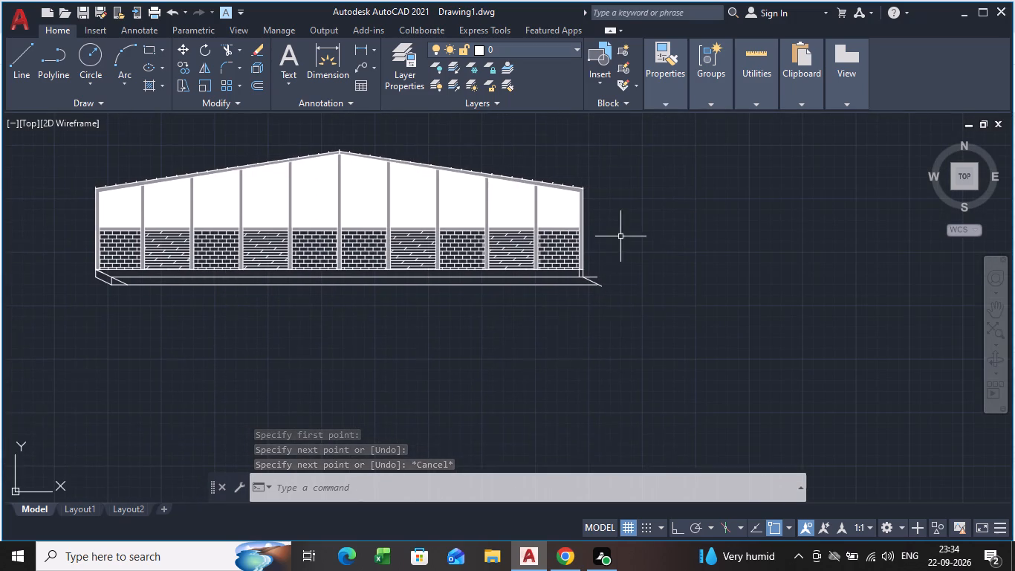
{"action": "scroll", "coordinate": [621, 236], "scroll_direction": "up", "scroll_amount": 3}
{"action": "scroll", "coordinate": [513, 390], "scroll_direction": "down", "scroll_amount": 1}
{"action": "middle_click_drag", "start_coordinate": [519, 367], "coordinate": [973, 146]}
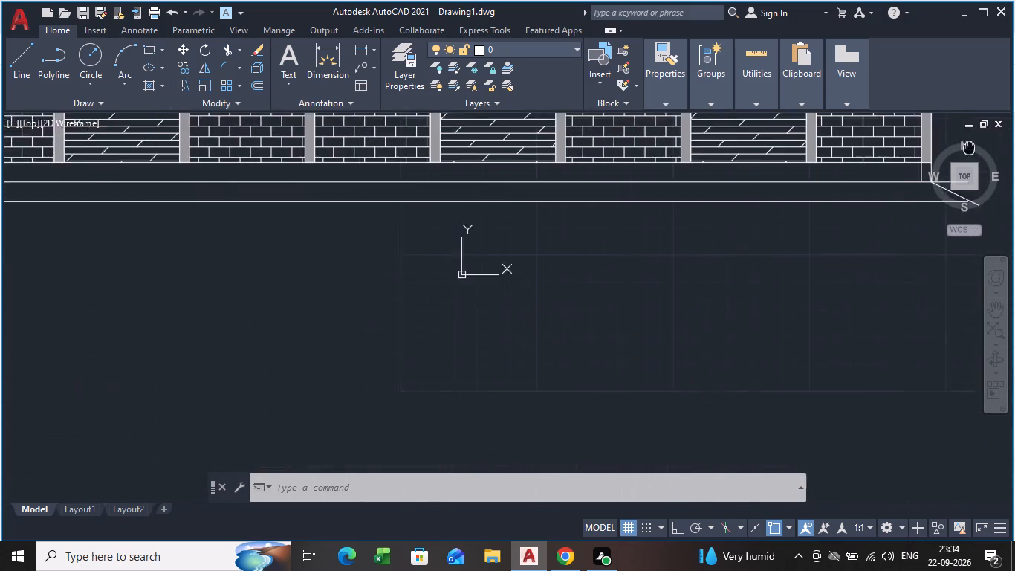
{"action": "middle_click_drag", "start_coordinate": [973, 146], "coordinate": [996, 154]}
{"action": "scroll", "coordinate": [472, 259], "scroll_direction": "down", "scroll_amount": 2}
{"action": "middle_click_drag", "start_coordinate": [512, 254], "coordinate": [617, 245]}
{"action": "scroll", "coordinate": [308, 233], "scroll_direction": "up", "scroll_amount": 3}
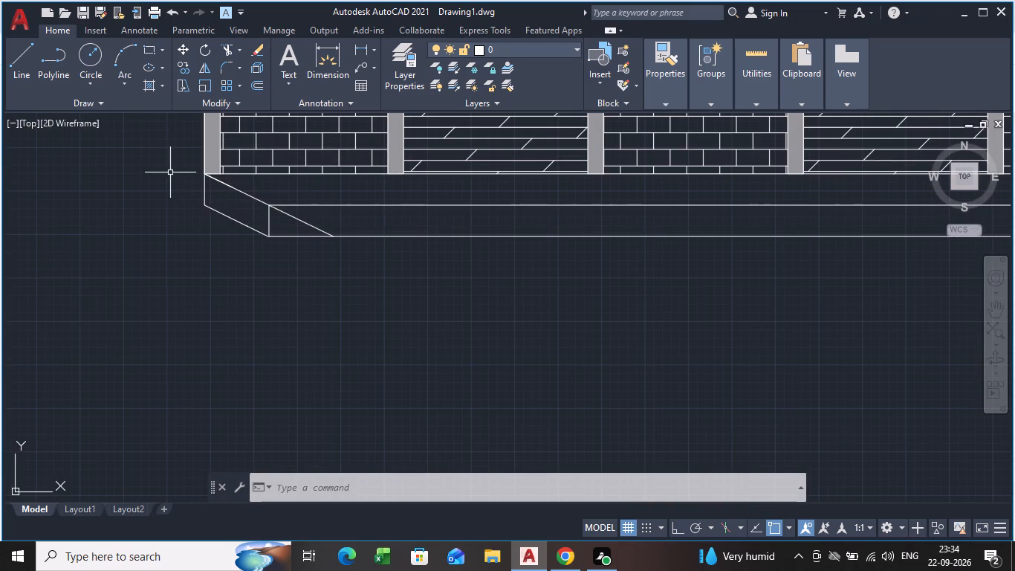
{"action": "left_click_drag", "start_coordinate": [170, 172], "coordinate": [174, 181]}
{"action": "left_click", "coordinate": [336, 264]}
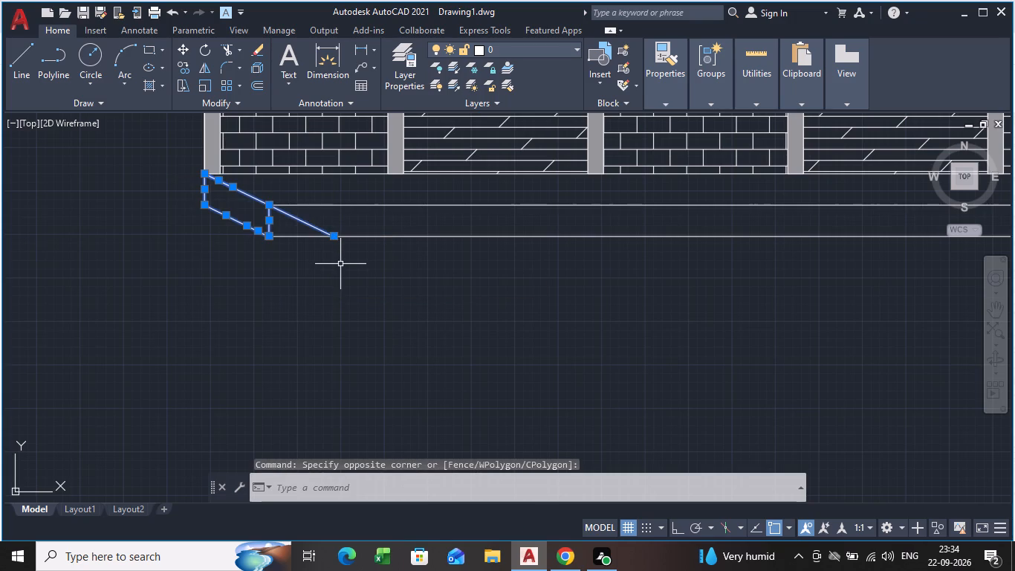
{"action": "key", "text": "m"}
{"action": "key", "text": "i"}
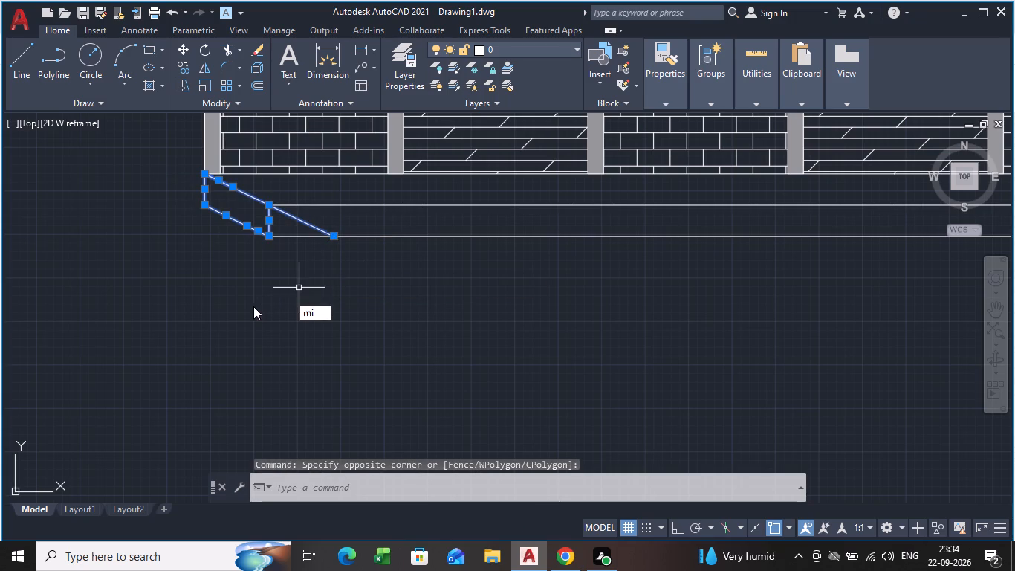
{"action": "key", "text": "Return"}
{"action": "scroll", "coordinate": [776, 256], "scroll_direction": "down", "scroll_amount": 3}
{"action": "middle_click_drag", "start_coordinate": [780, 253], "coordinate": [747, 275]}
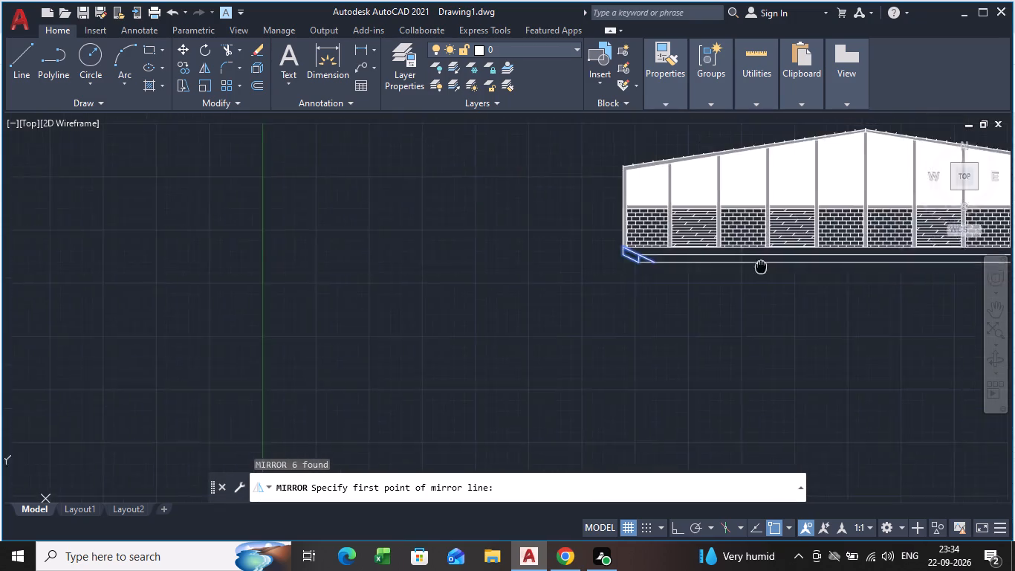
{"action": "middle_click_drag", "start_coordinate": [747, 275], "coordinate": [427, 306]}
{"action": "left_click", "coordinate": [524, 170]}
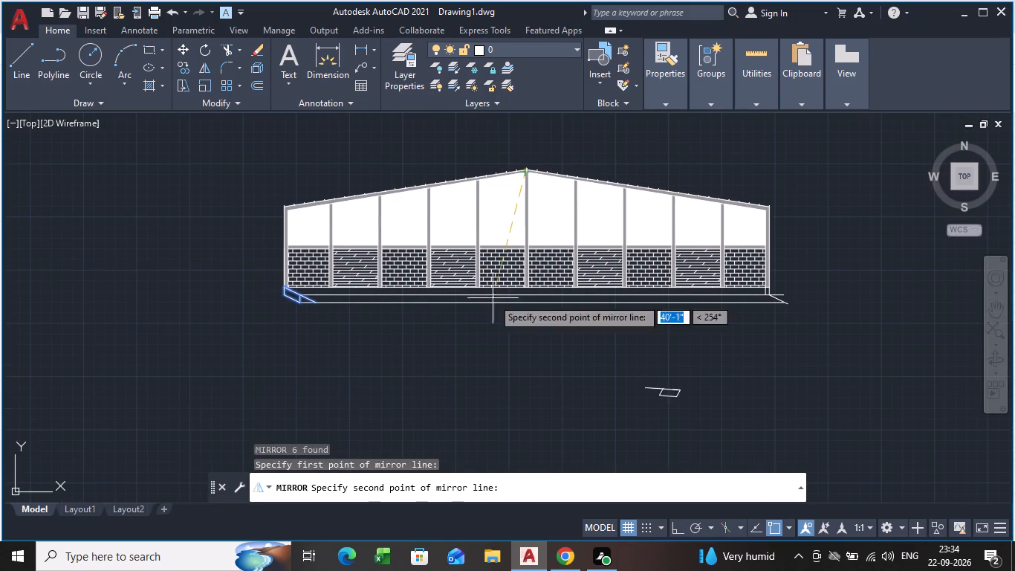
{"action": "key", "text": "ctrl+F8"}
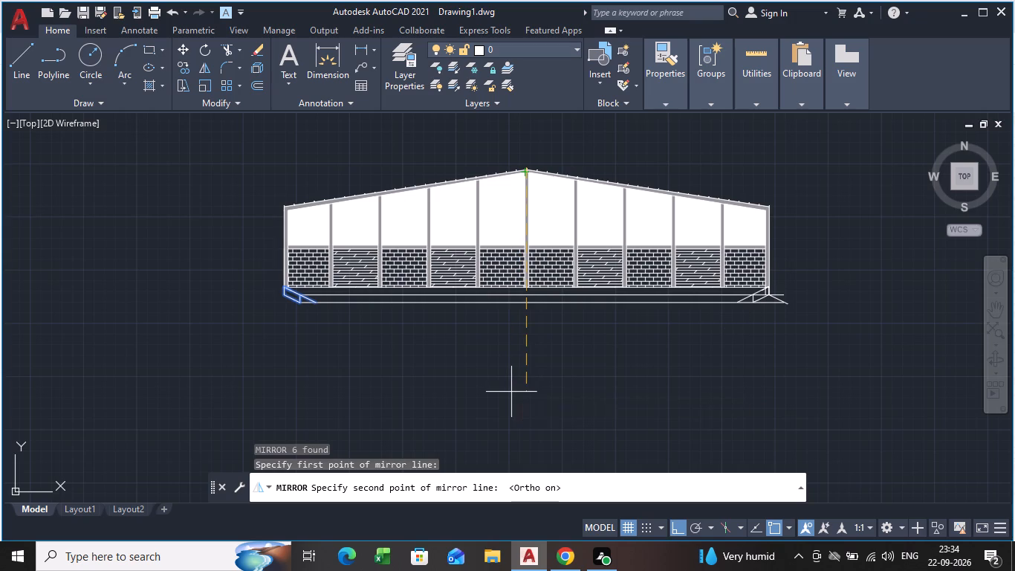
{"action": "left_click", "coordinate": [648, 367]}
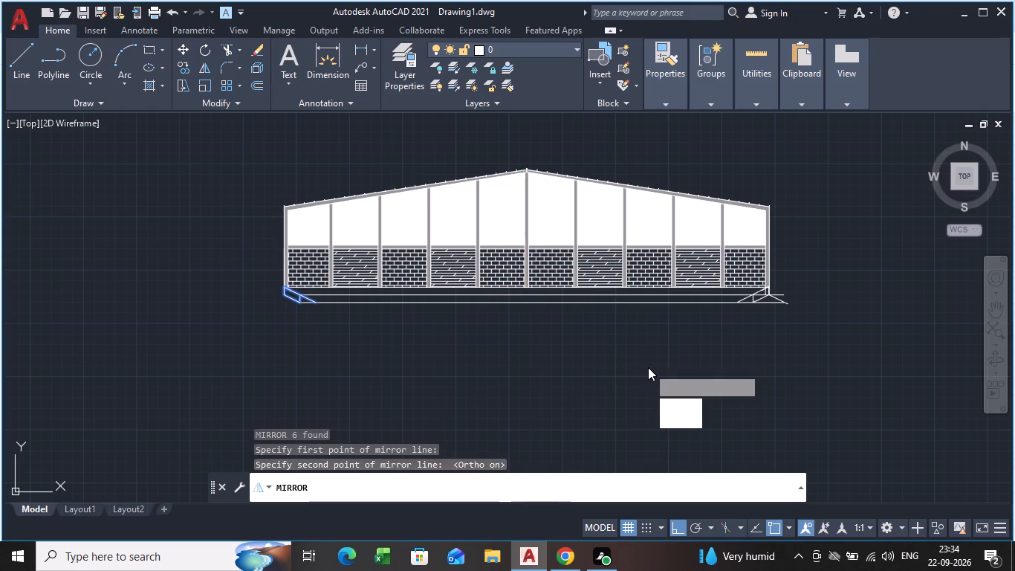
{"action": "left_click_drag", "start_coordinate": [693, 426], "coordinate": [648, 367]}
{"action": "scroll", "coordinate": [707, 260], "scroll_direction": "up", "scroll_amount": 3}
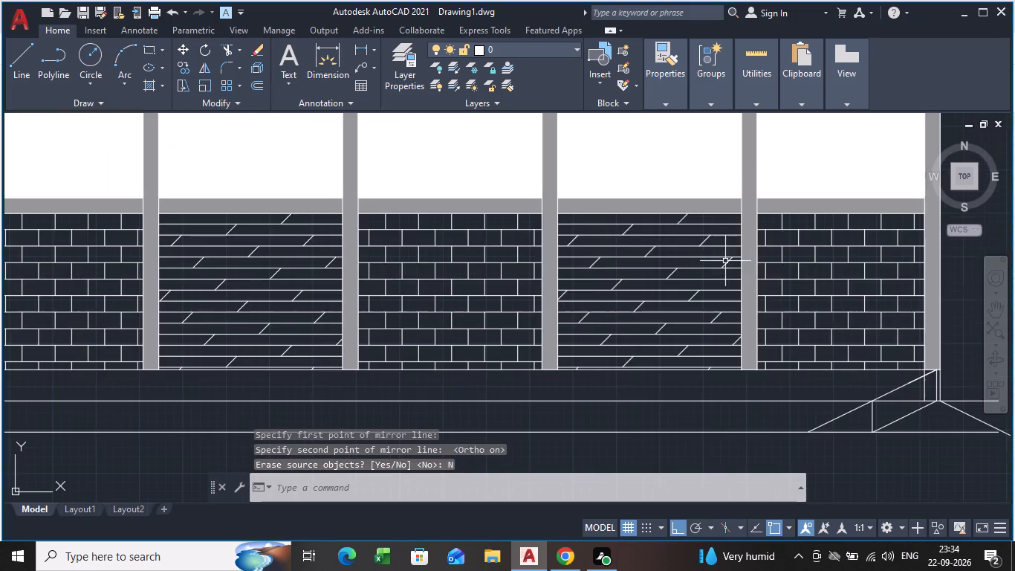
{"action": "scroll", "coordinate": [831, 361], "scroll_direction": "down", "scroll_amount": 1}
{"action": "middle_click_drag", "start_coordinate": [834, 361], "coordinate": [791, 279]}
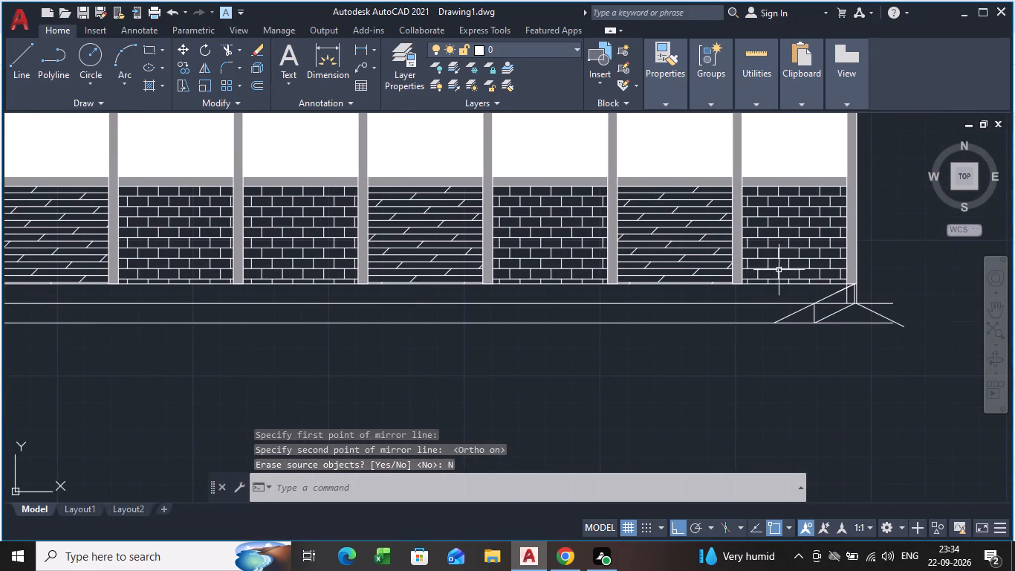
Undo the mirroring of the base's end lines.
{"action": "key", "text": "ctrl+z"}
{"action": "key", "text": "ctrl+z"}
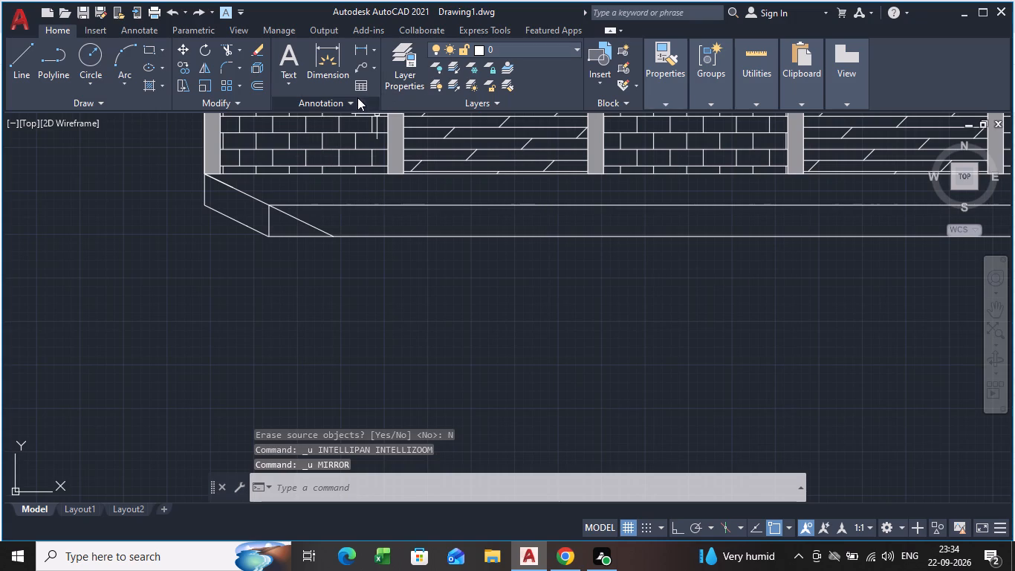
Draw a line about 8'-10" long sloping 29° down and outward from the foot of the right end's inner vertical line, past the bottom horizontal line.
{"action": "scroll", "coordinate": [754, 250], "scroll_direction": "down", "scroll_amount": 3}
{"action": "middle_click_drag", "start_coordinate": [745, 259], "coordinate": [656, 253]}
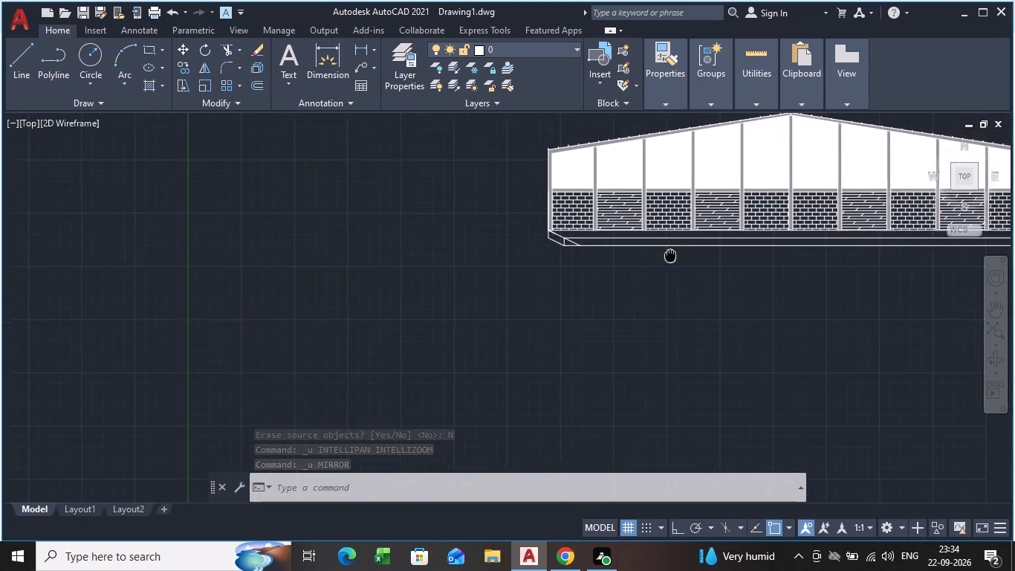
{"action": "middle_click_drag", "start_coordinate": [656, 253], "coordinate": [212, 277]}
{"action": "scroll", "coordinate": [546, 262], "scroll_direction": "up", "scroll_amount": 4}
{"action": "scroll", "coordinate": [683, 233], "scroll_direction": "up", "scroll_amount": 3}
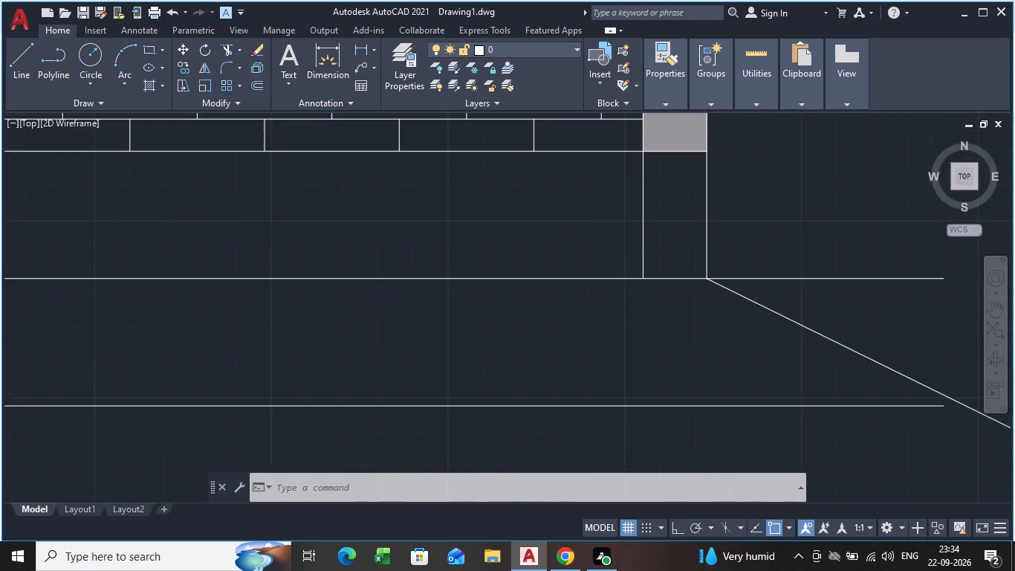
{"action": "middle_click_drag", "start_coordinate": [678, 320], "coordinate": [534, 254]}
{"action": "scroll", "coordinate": [537, 255], "scroll_direction": "down", "scroll_amount": 2}
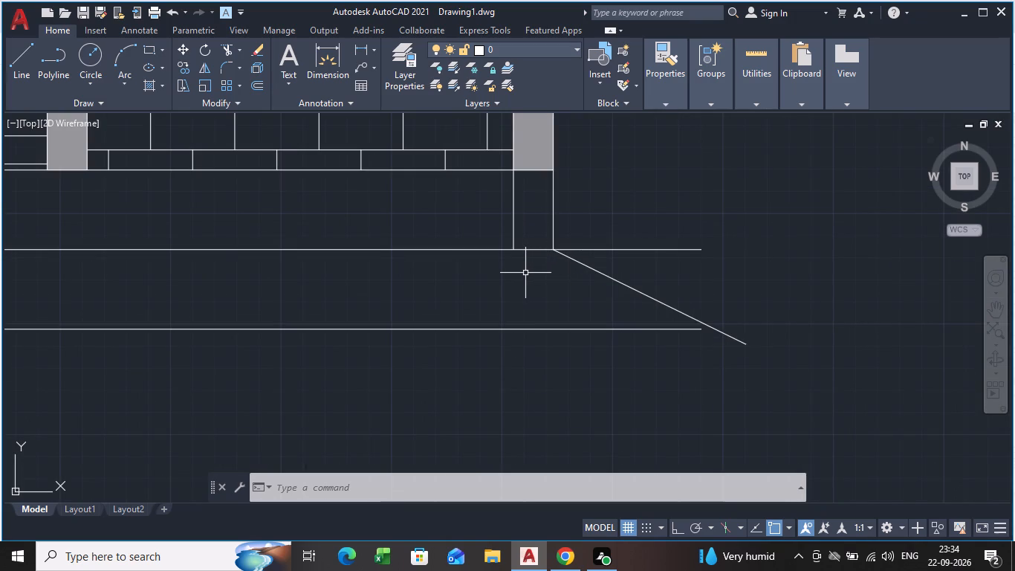
{"action": "key", "text": "l"}
{"action": "key", "text": "Return"}
{"action": "left_click", "coordinate": [513, 254]}
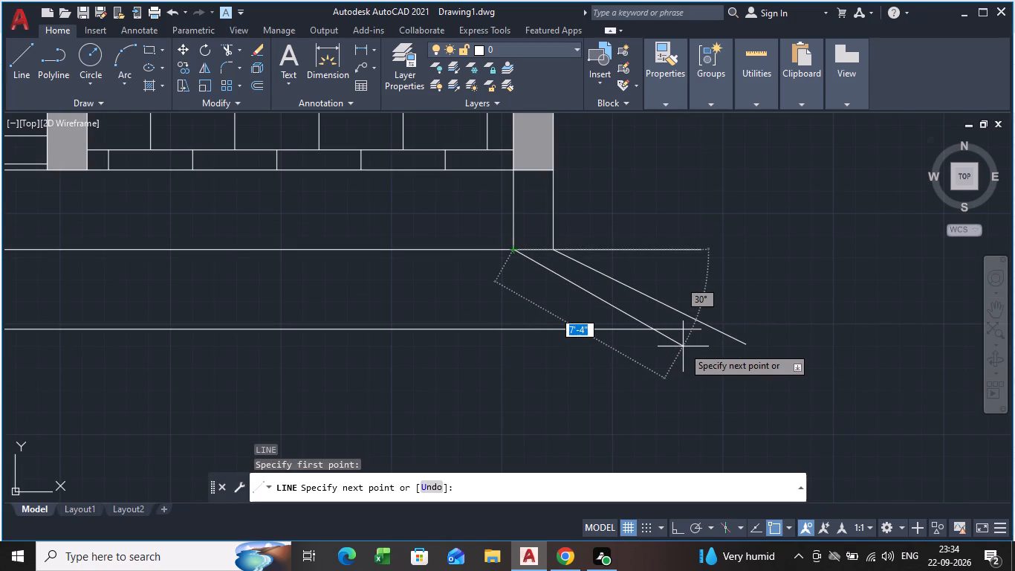
{"action": "left_click", "coordinate": [719, 365]}
{"action": "key", "text": "Escape"}
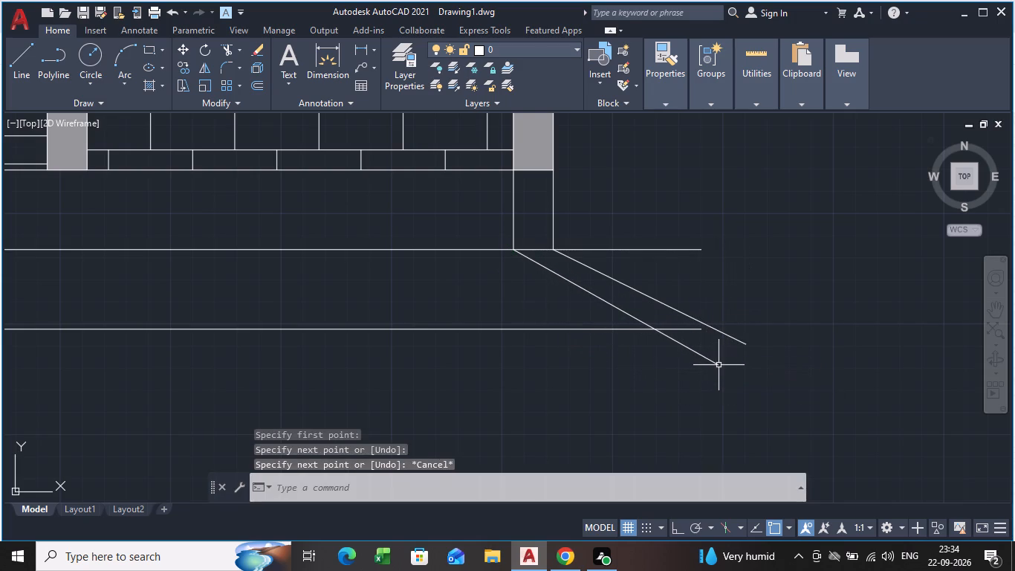
Shorten the upper sloping line at the base's left end so its lower end stops at the upper horizontal line's end.
{"action": "scroll", "coordinate": [716, 351], "scroll_direction": "down", "scroll_amount": 3}
{"action": "scroll", "coordinate": [738, 283], "scroll_direction": "down", "scroll_amount": 1}
{"action": "middle_click_drag", "start_coordinate": [736, 283], "coordinate": [777, 229]}
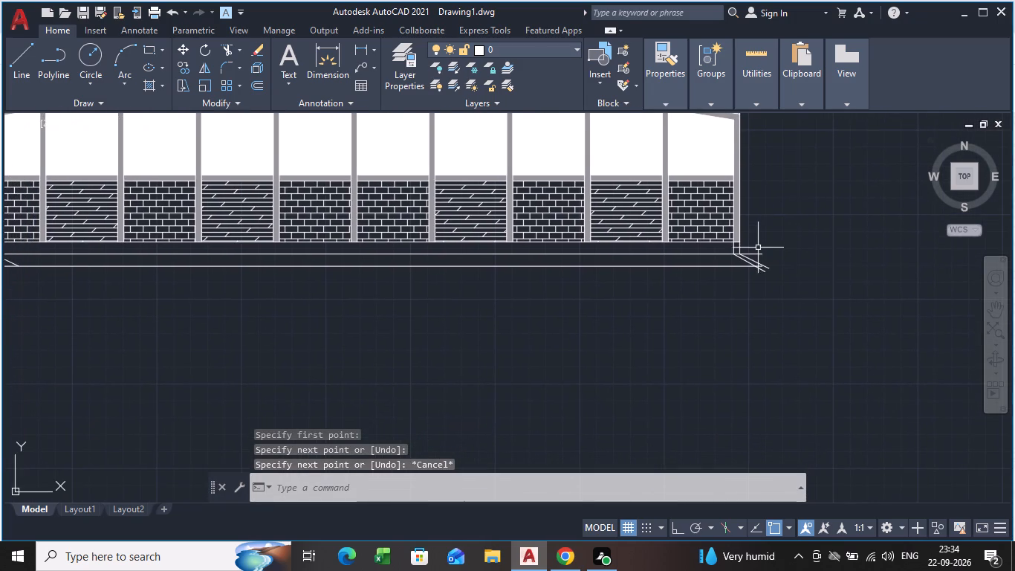
{"action": "scroll", "coordinate": [791, 242], "scroll_direction": "down", "scroll_amount": 2}
{"action": "middle_click_drag", "start_coordinate": [795, 242], "coordinate": [798, 232]}
{"action": "scroll", "coordinate": [568, 262], "scroll_direction": "up", "scroll_amount": 2}
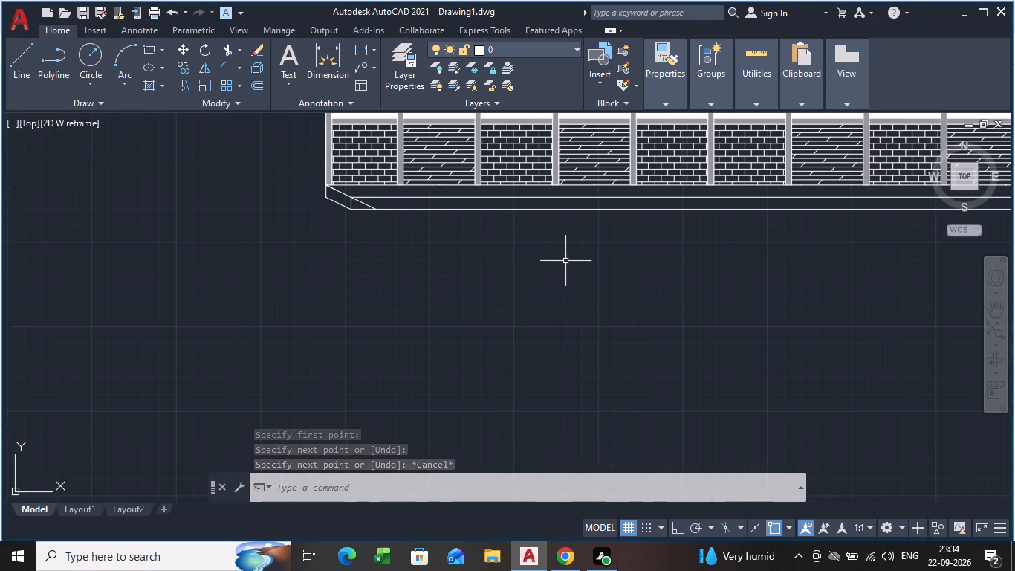
{"action": "middle_click_drag", "start_coordinate": [354, 178], "coordinate": [318, 211]}
{"action": "scroll", "coordinate": [321, 227], "scroll_direction": "up", "scroll_amount": 2}
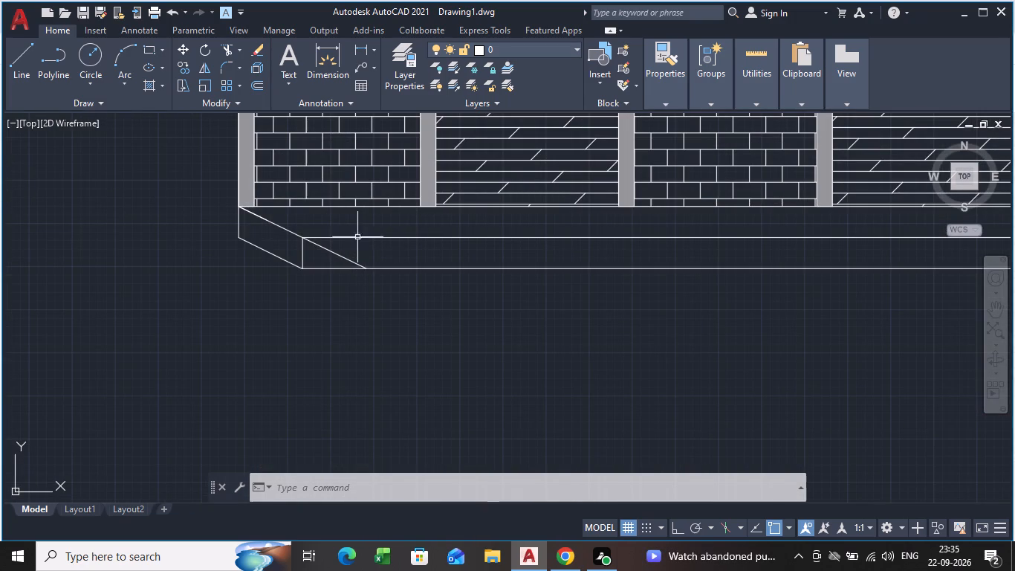
{"action": "left_click", "coordinate": [333, 251]}
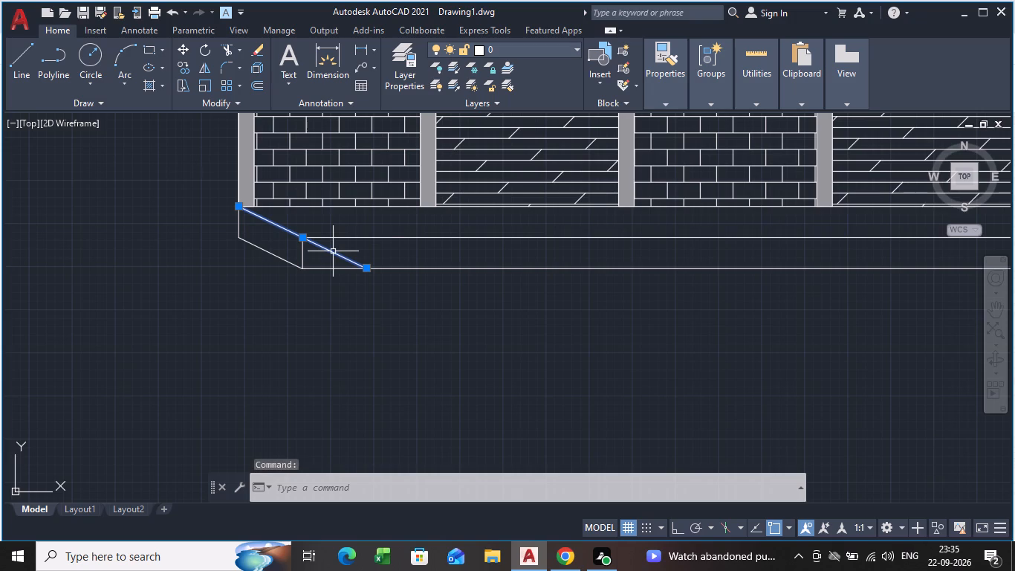
{"action": "scroll", "coordinate": [333, 253], "scroll_direction": "up", "scroll_amount": 3}
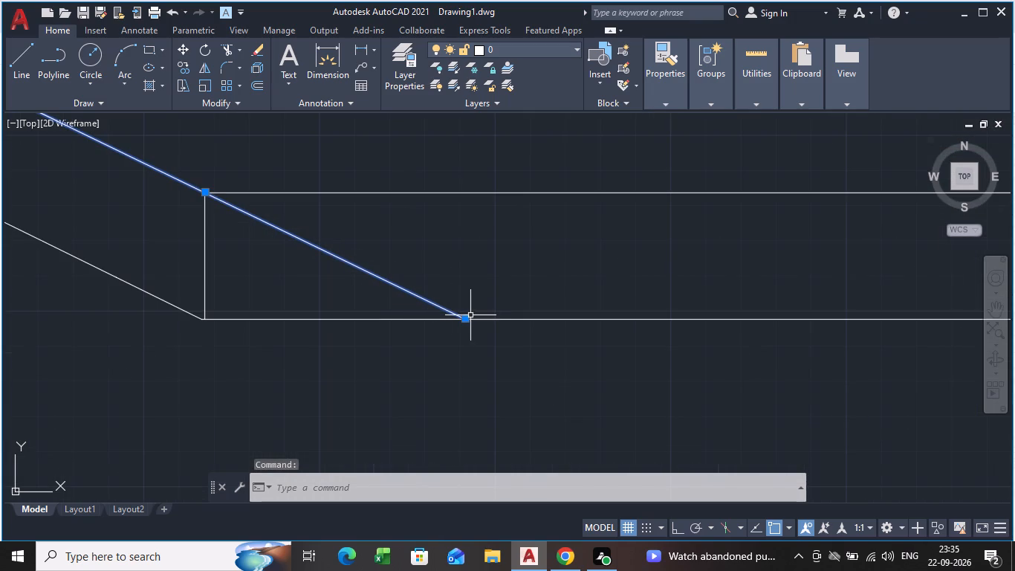
{"action": "left_click", "coordinate": [466, 320]}
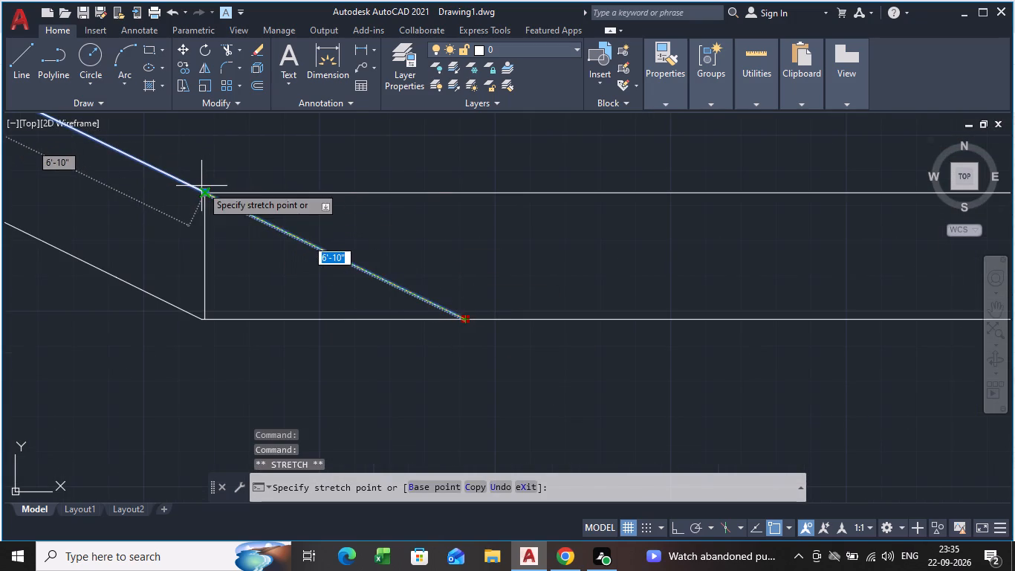
{"action": "left_click", "coordinate": [201, 186]}
{"action": "key", "text": "Escape"}
Erase the two sloping lines that run past the bottom horizontal line at the base's right end.
{"action": "scroll", "coordinate": [488, 259], "scroll_direction": "down", "scroll_amount": 4}
{"action": "middle_click_drag", "start_coordinate": [788, 343], "coordinate": [739, 340]}
{"action": "scroll", "coordinate": [780, 340], "scroll_direction": "down", "scroll_amount": 1}
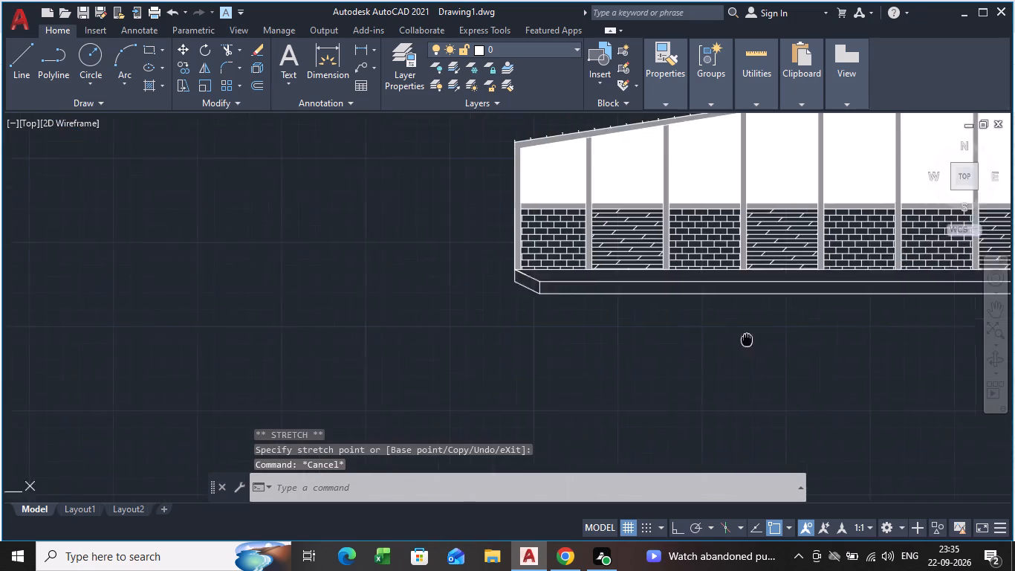
{"action": "middle_click_drag", "start_coordinate": [739, 340], "coordinate": [235, 323]}
{"action": "scroll", "coordinate": [793, 253], "scroll_direction": "up", "scroll_amount": 3}
{"action": "scroll", "coordinate": [748, 294], "scroll_direction": "up", "scroll_amount": 2}
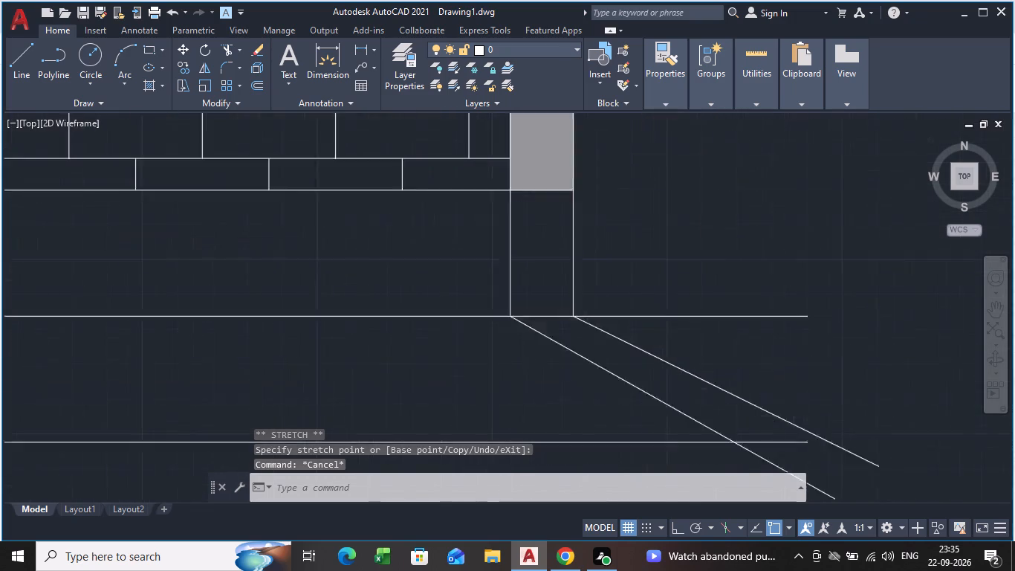
{"action": "scroll", "coordinate": [748, 294], "scroll_direction": "up", "scroll_amount": 1}
{"action": "left_click", "coordinate": [579, 384]}
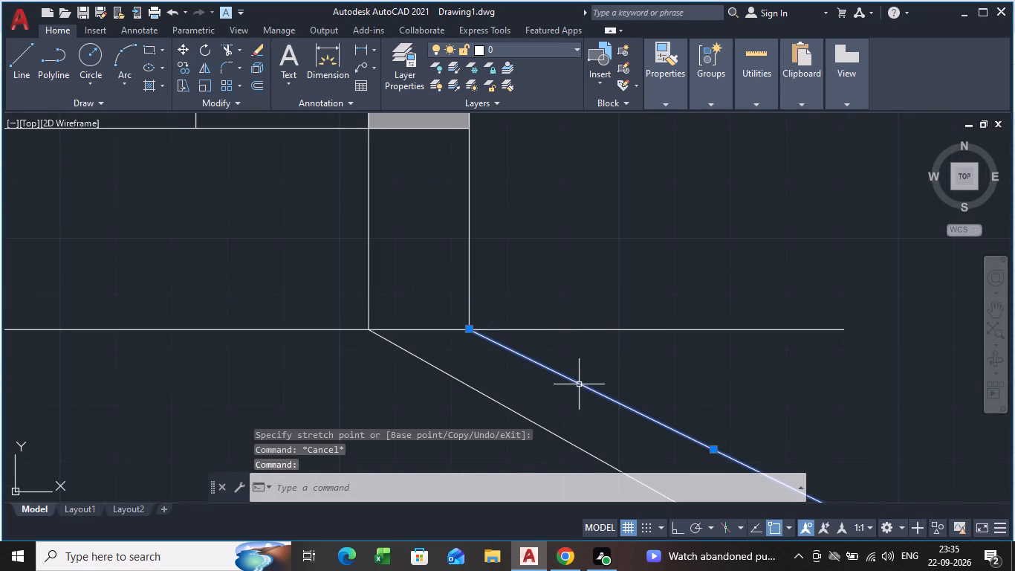
{"action": "key", "text": "Delete"}
{"action": "left_click", "coordinate": [523, 416]}
{"action": "key", "text": "Delete"}
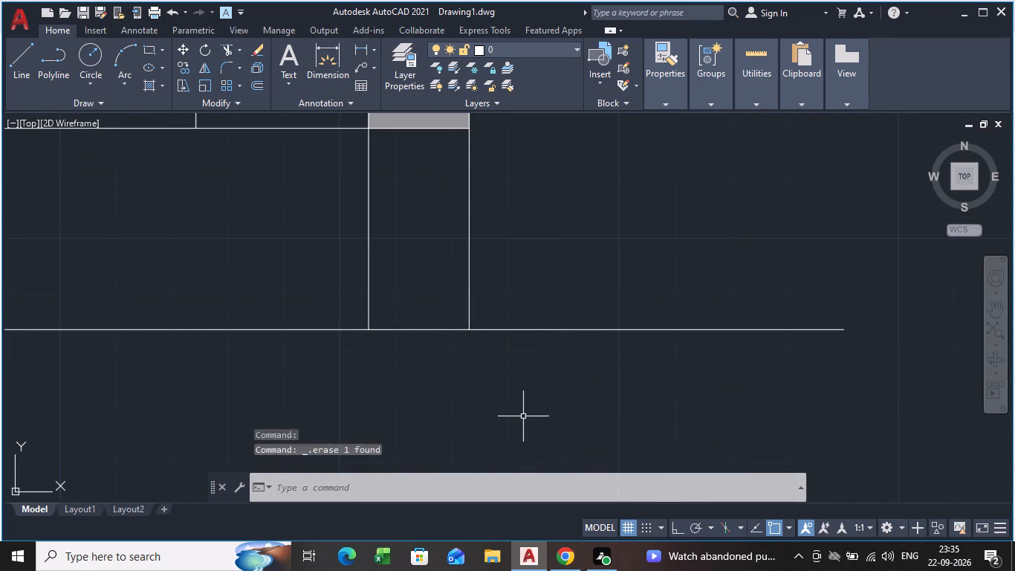
Draw a sloping line from the foot of the right end's outer vertical line to the end of the bottom horizontal line.
{"action": "scroll", "coordinate": [527, 406], "scroll_direction": "down", "scroll_amount": 2}
{"action": "middle_click_drag", "start_coordinate": [528, 393], "coordinate": [587, 282]}
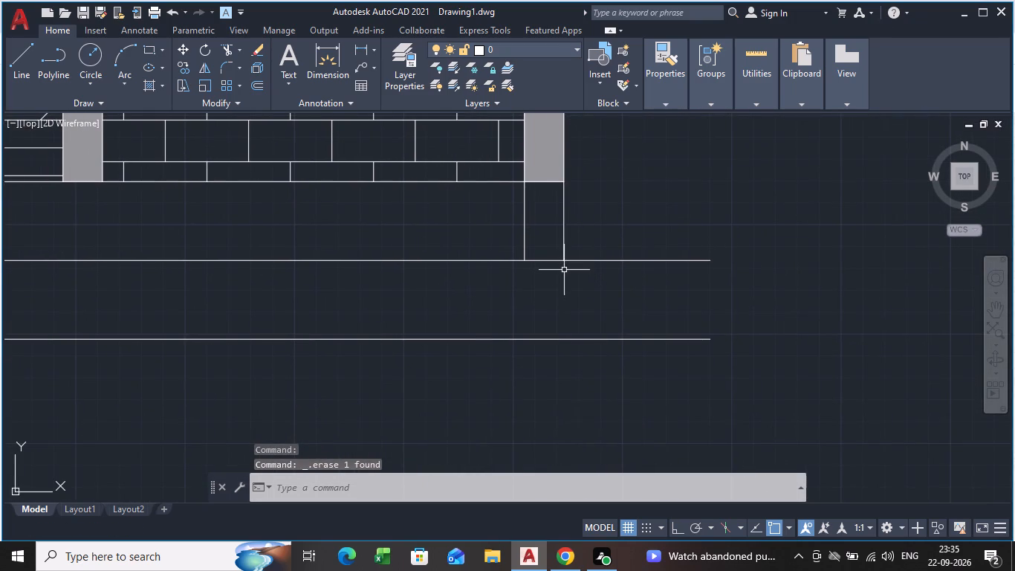
{"action": "key", "text": "l"}
{"action": "key", "text": "Return"}
{"action": "left_click", "coordinate": [562, 265]}
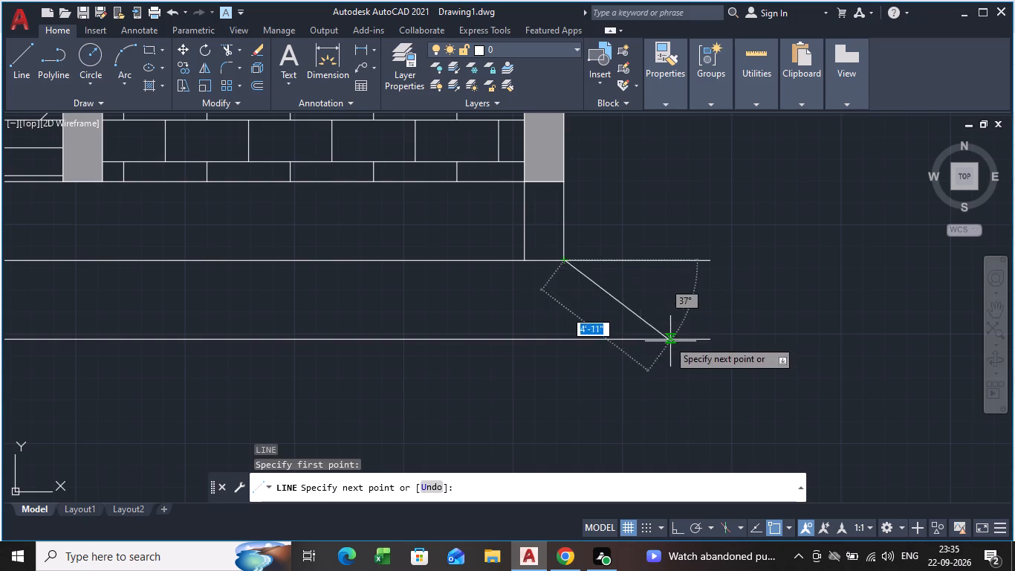
{"action": "left_click", "coordinate": [714, 338]}
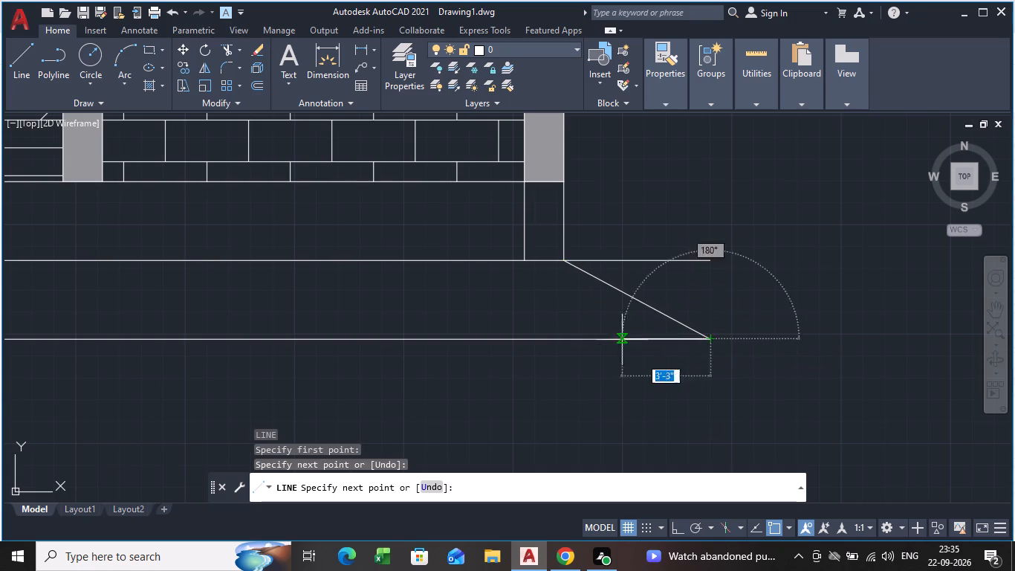
{"action": "key", "text": "Escape"}
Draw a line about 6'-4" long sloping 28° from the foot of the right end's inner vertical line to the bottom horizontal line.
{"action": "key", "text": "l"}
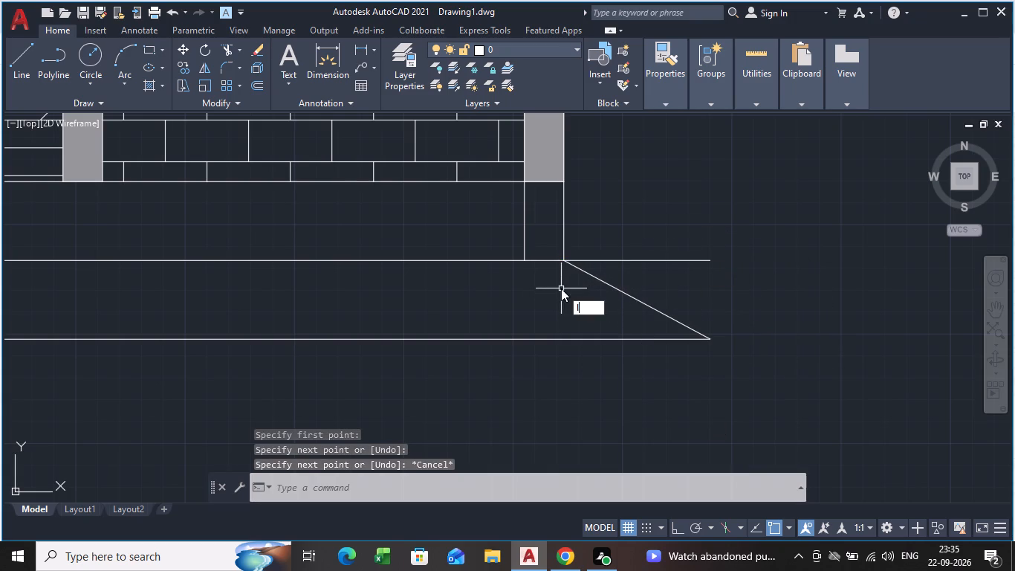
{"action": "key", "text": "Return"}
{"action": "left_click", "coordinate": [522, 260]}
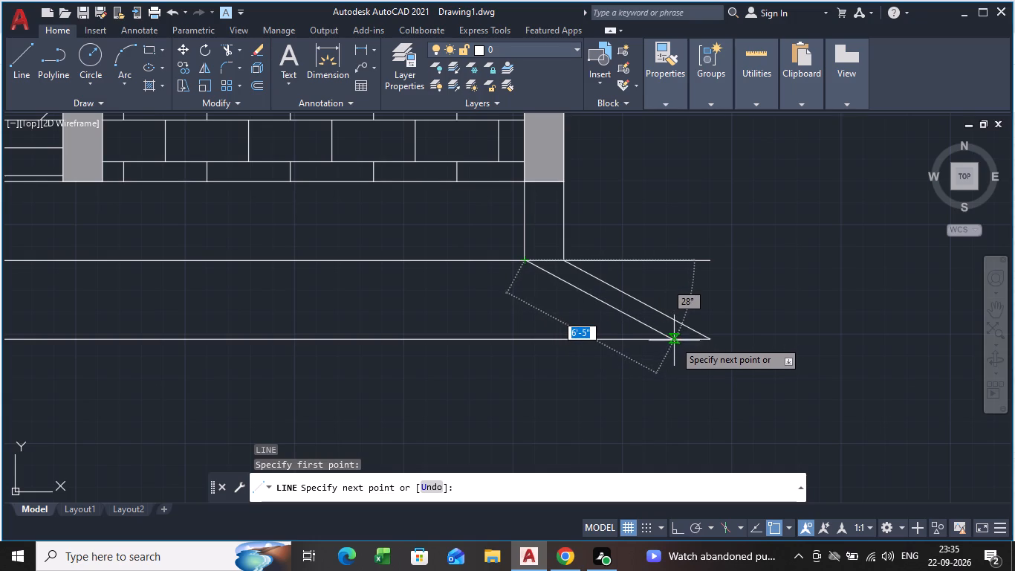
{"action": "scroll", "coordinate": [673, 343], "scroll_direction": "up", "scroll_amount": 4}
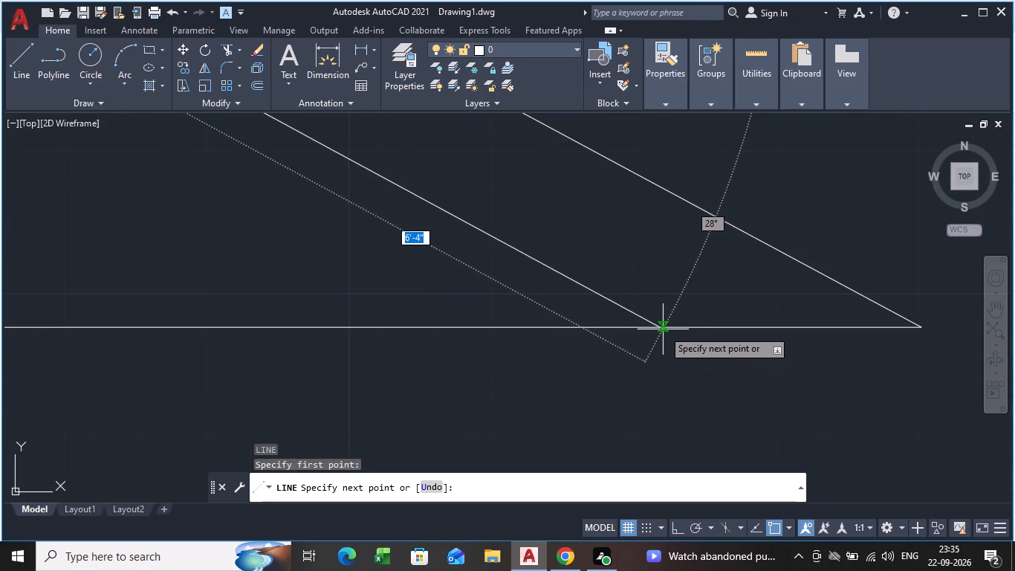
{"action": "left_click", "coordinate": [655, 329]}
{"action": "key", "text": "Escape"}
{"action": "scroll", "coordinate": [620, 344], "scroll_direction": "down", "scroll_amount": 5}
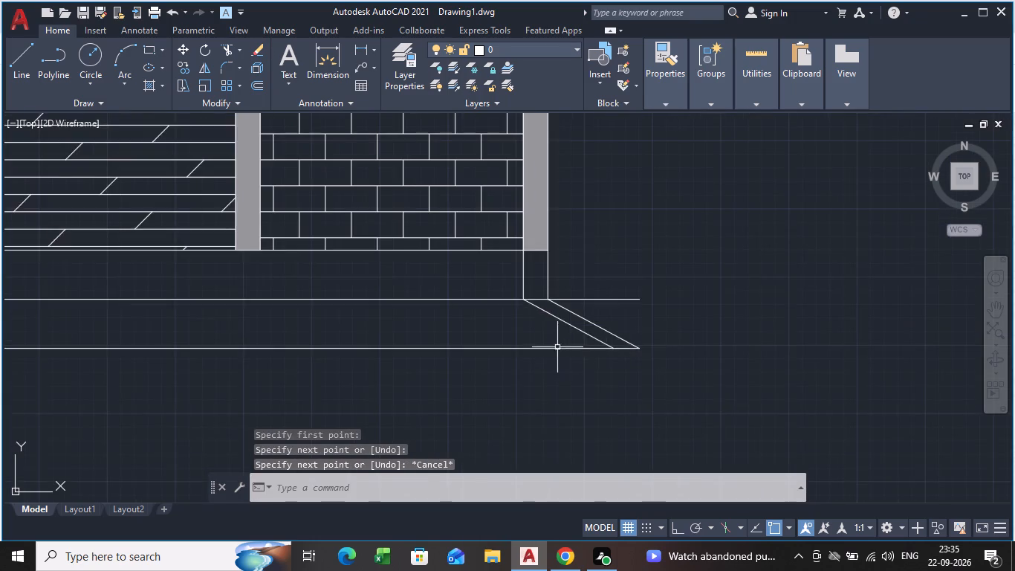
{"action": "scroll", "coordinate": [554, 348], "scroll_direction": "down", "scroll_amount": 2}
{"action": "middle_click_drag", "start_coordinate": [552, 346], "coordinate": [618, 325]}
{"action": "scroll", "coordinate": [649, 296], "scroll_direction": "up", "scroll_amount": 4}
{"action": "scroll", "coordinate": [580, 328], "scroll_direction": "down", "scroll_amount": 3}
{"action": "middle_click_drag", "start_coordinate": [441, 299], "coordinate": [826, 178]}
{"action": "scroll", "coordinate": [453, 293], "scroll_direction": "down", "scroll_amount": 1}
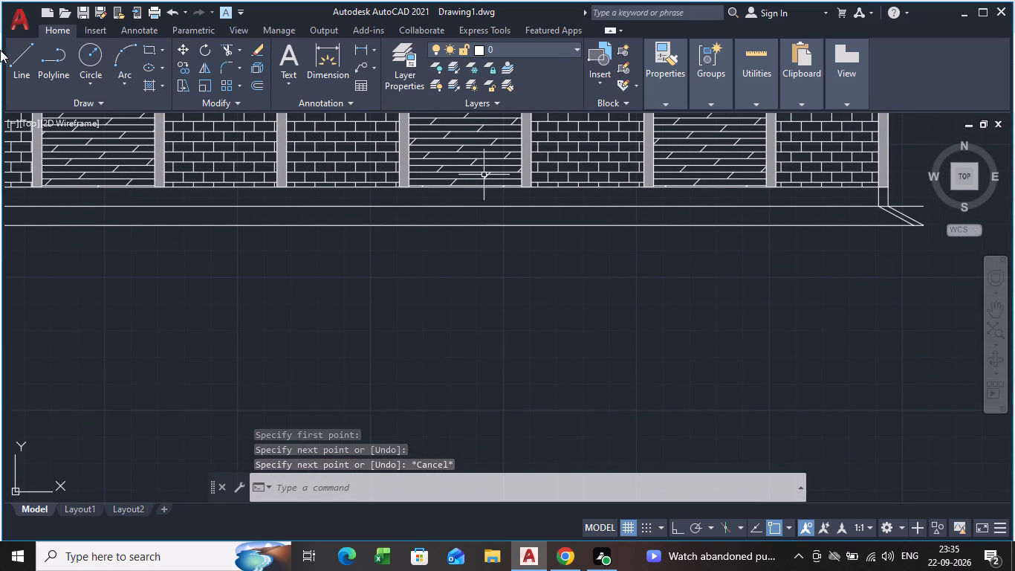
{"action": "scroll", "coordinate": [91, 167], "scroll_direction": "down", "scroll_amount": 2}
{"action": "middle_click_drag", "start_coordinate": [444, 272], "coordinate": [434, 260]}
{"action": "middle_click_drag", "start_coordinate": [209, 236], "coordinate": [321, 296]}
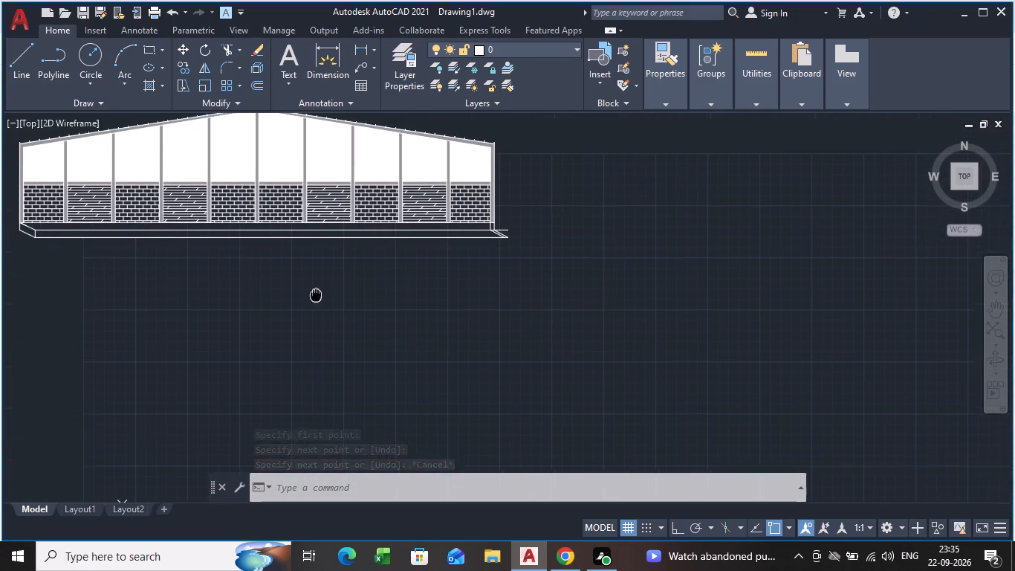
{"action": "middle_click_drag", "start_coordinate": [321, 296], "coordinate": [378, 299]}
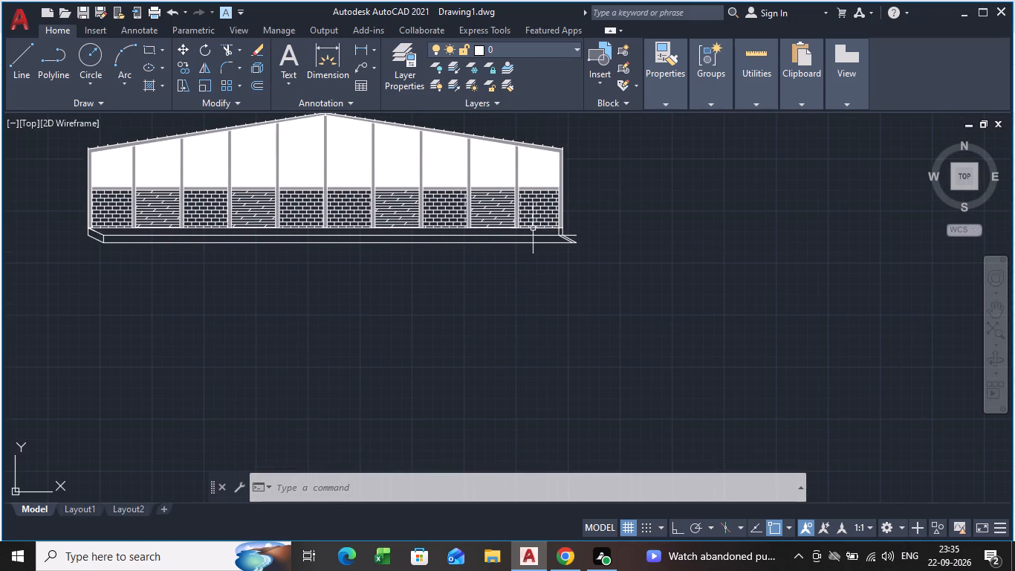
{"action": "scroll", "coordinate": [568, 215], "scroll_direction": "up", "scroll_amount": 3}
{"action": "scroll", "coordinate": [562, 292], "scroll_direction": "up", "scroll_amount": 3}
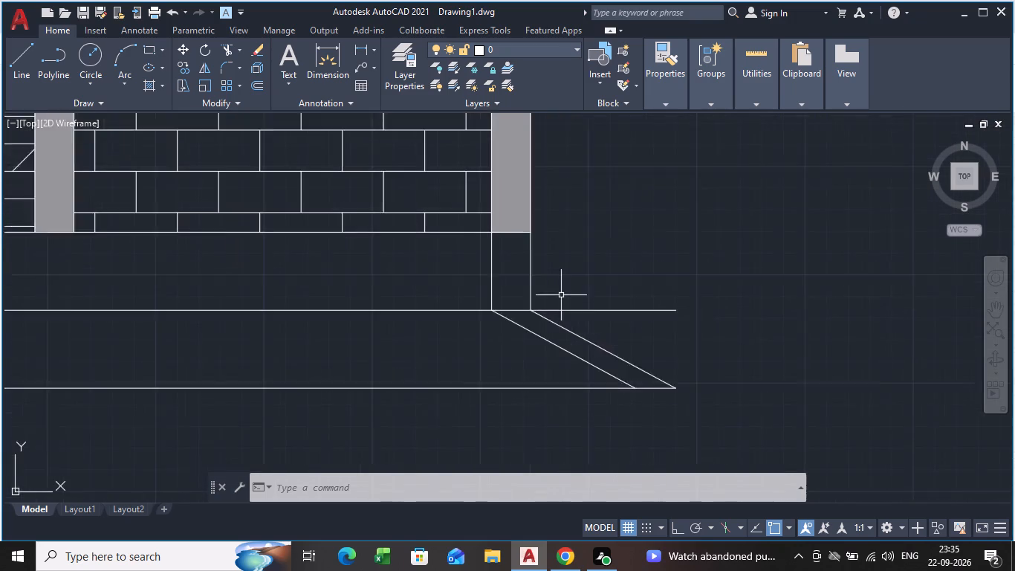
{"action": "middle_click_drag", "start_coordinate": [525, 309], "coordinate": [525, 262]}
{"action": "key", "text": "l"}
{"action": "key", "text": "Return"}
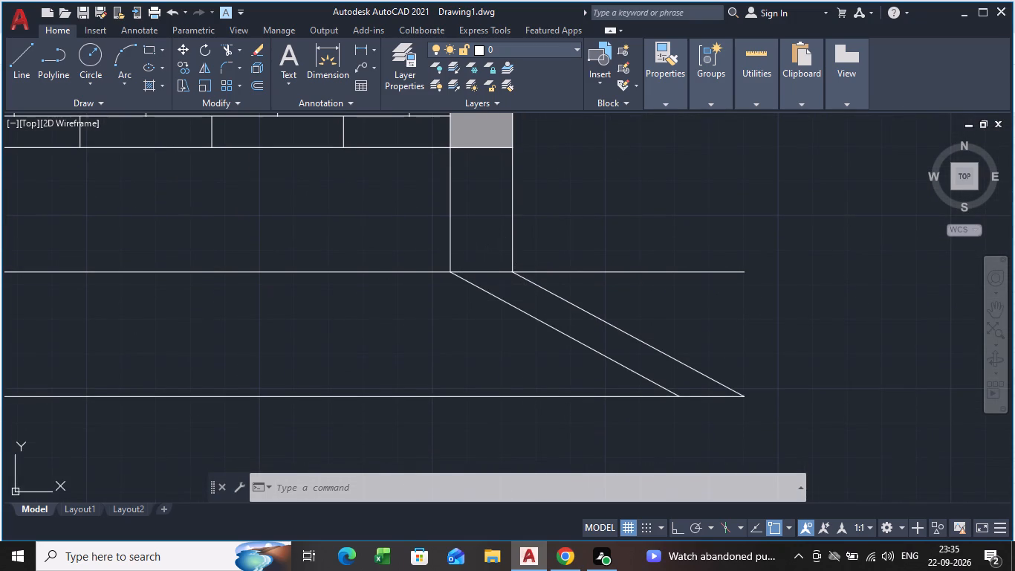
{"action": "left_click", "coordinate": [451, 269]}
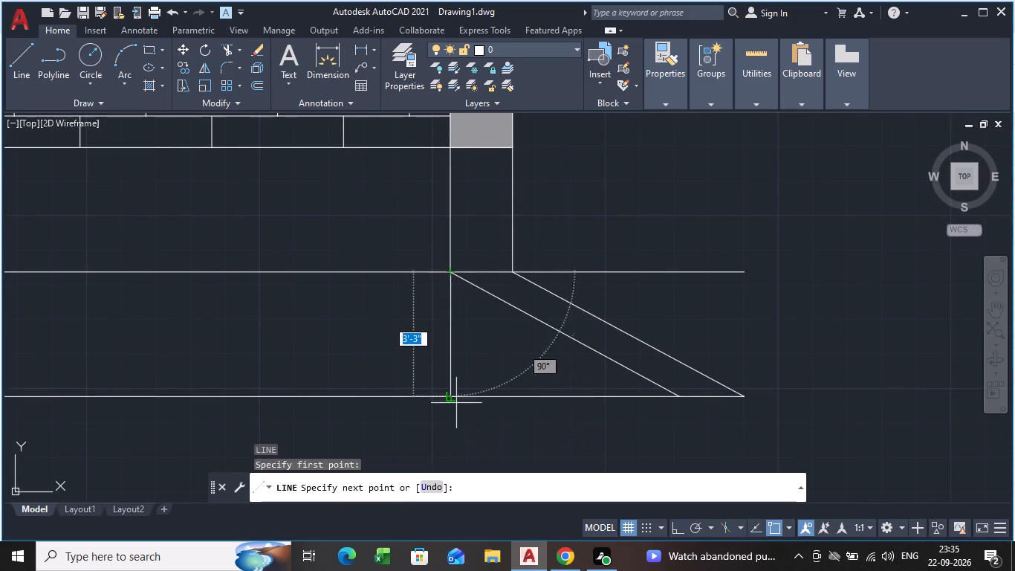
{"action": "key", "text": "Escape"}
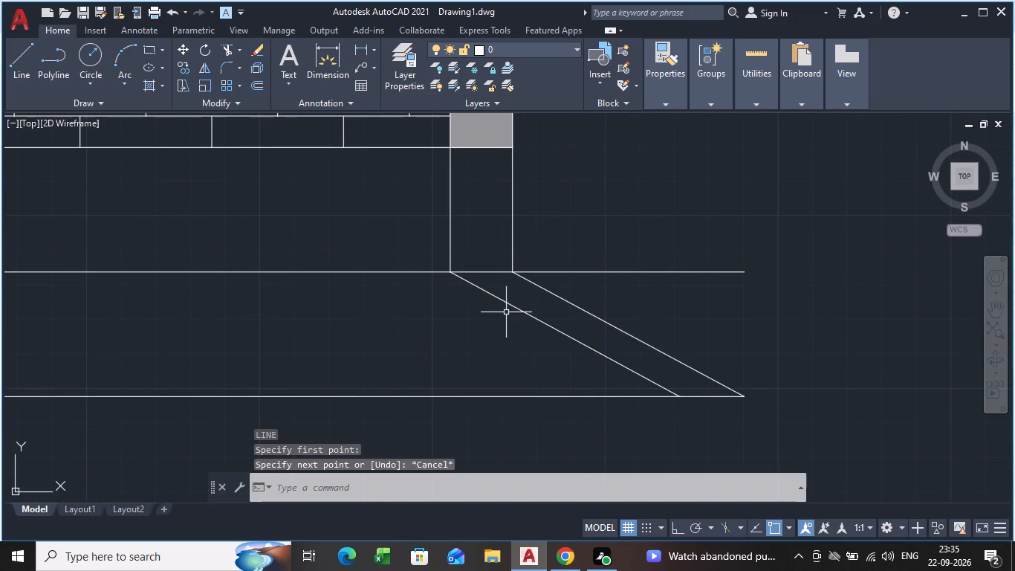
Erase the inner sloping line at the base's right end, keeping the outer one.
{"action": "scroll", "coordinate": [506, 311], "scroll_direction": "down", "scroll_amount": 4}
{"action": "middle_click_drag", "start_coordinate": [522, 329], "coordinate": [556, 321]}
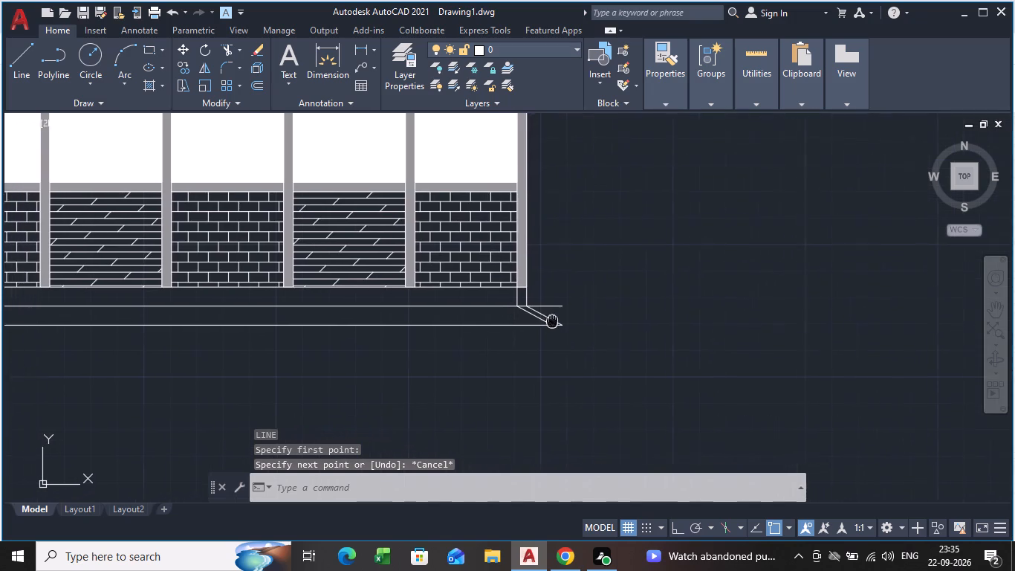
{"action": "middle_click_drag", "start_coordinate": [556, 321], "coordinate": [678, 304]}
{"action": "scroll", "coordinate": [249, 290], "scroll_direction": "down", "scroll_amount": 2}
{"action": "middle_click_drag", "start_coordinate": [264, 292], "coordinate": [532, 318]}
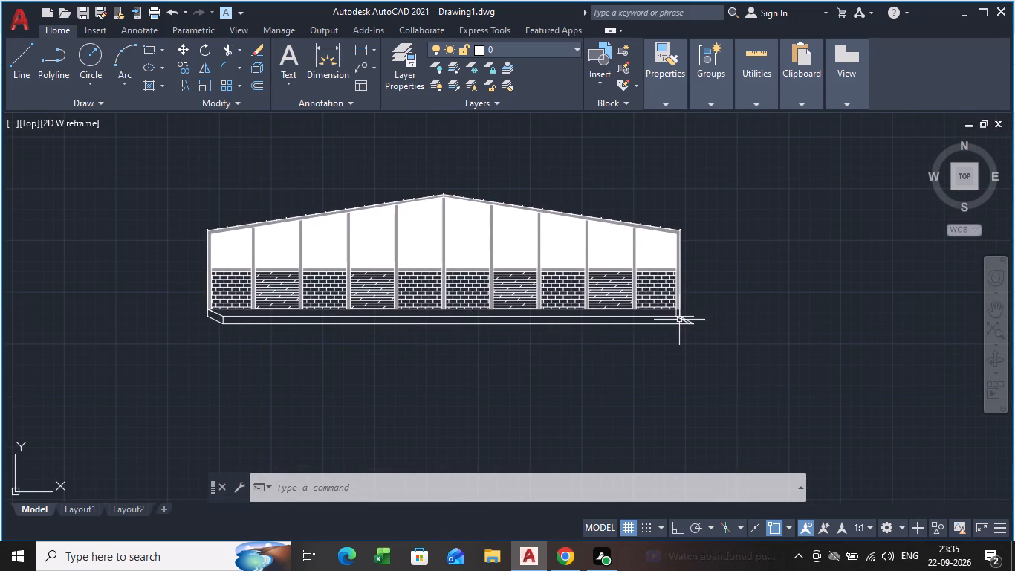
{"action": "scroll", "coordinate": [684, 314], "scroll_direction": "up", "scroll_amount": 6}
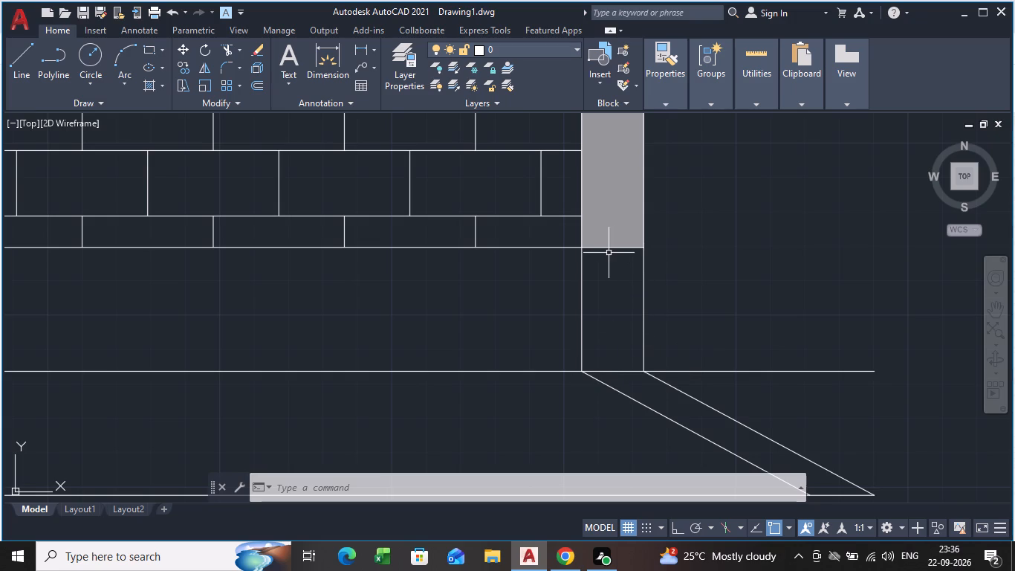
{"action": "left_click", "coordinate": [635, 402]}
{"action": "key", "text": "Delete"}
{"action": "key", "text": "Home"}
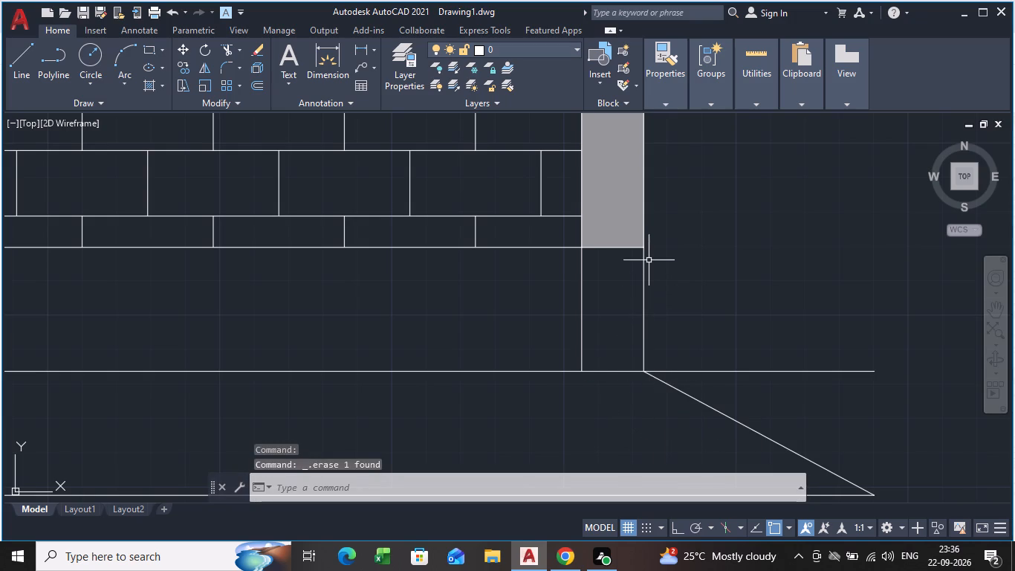
Draw a line about 4'-3" long sloping 43° down and outward from the right end column's bottom outer corner to the upper horizontal line.
{"action": "key", "text": "l"}
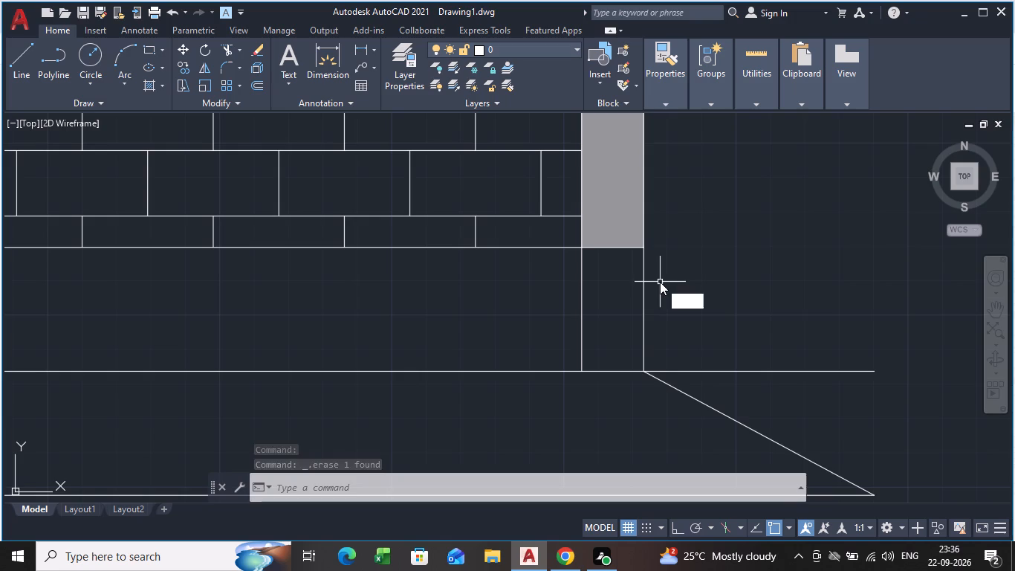
{"action": "key", "text": "Return"}
{"action": "left_click", "coordinate": [642, 251]}
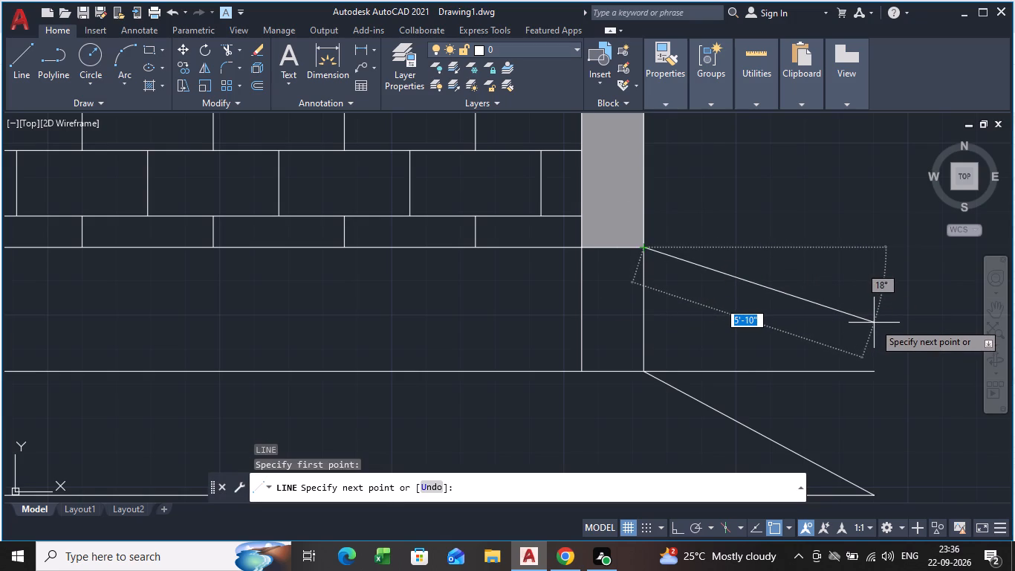
{"action": "type", "text": "3'"}
{"action": "key", "text": "Return"}
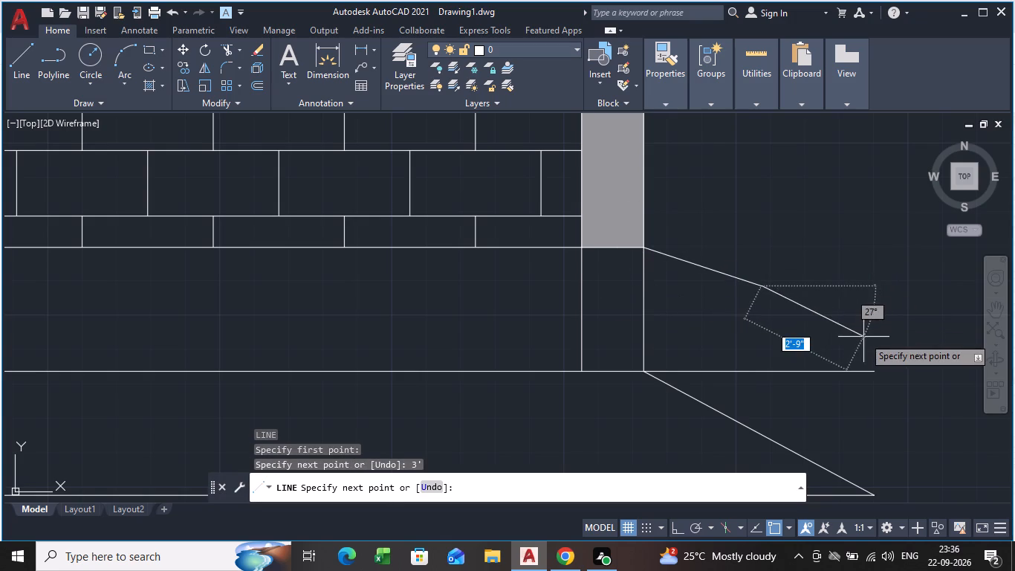
{"action": "key", "text": "ctrl+z"}
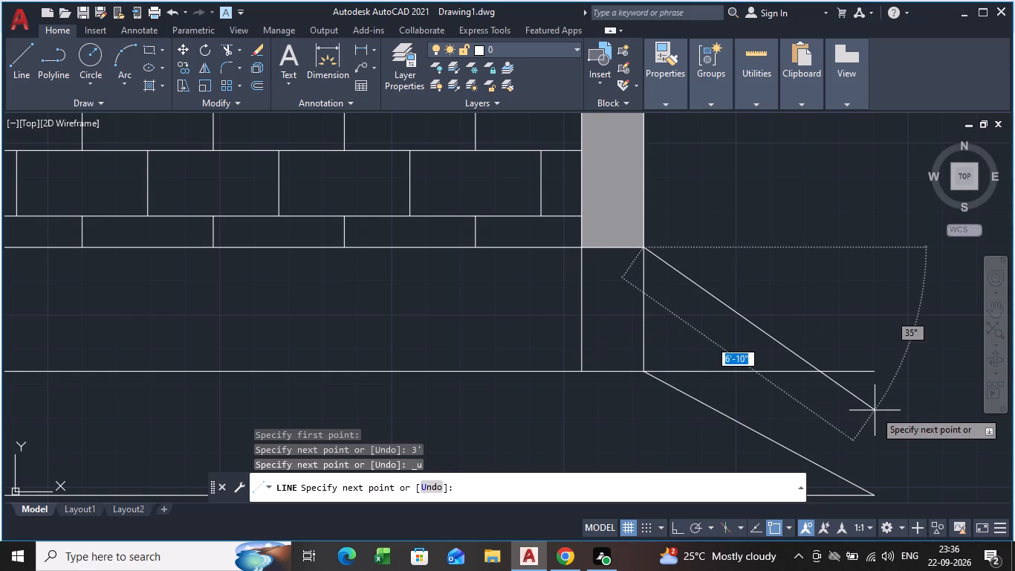
{"action": "left_click", "coordinate": [775, 373]}
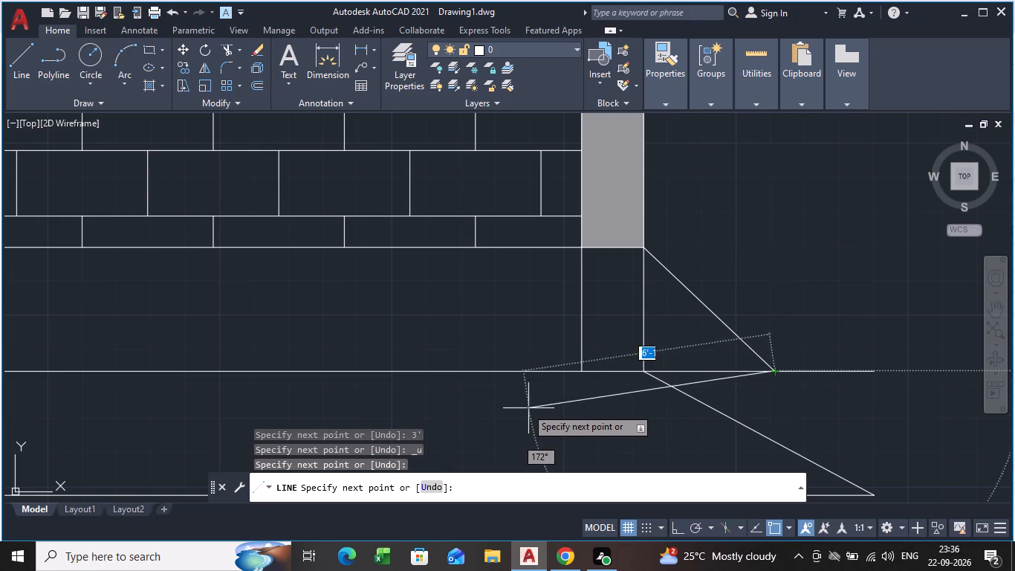
{"action": "key", "text": "Escape"}
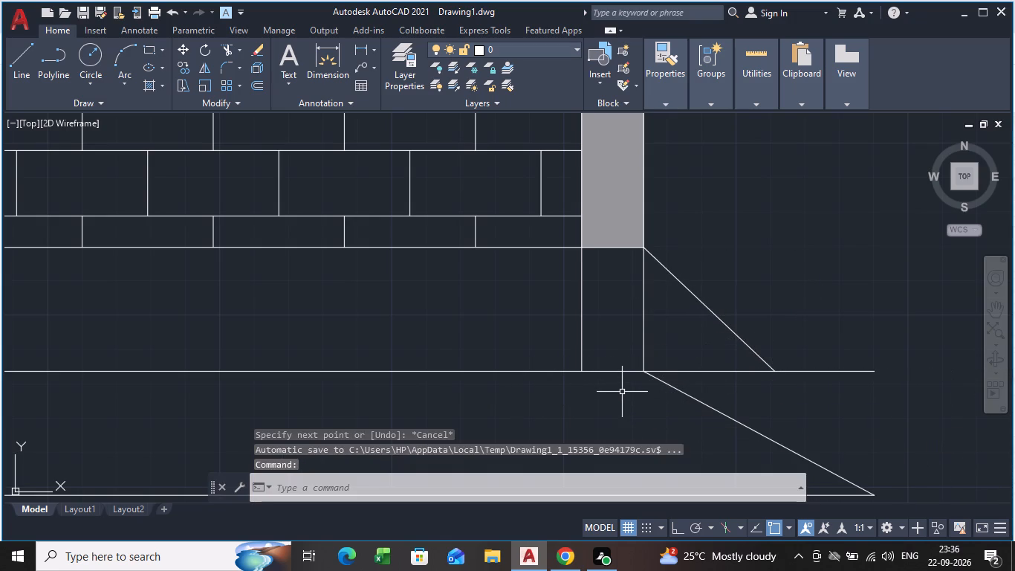
Draw a 3' vertical line from the lower end of the right end's outward sloping line down to the bottom horizontal line.
{"action": "key", "text": "l"}
{"action": "key", "text": "Return"}
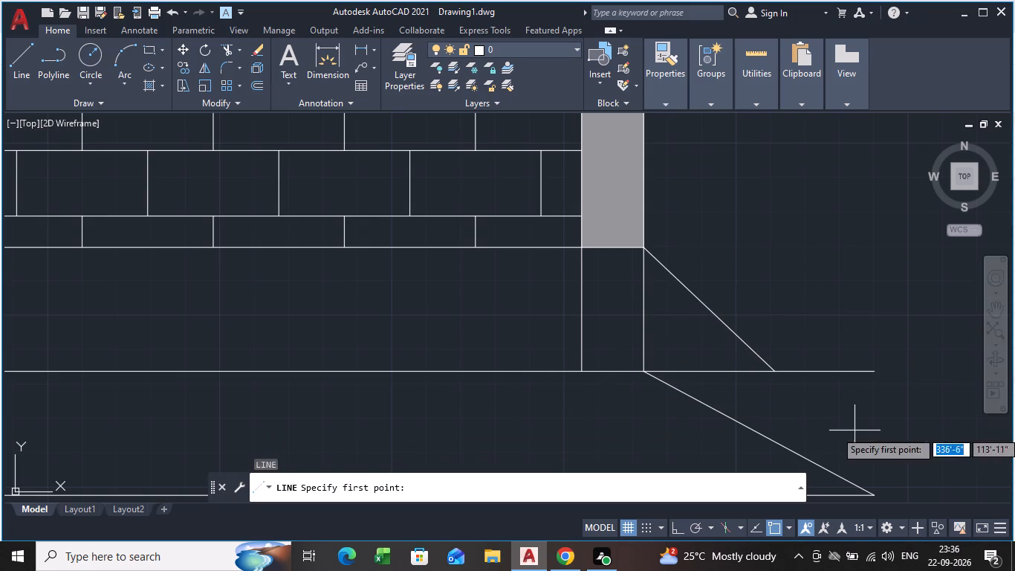
{"action": "left_click", "coordinate": [771, 373]}
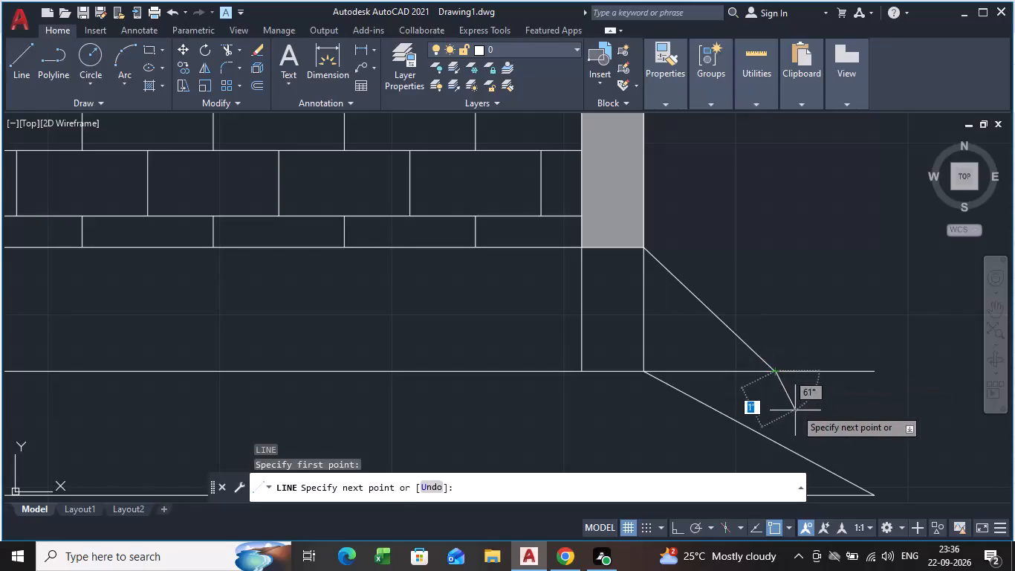
{"action": "middle_click_drag", "start_coordinate": [794, 416], "coordinate": [753, 178]}
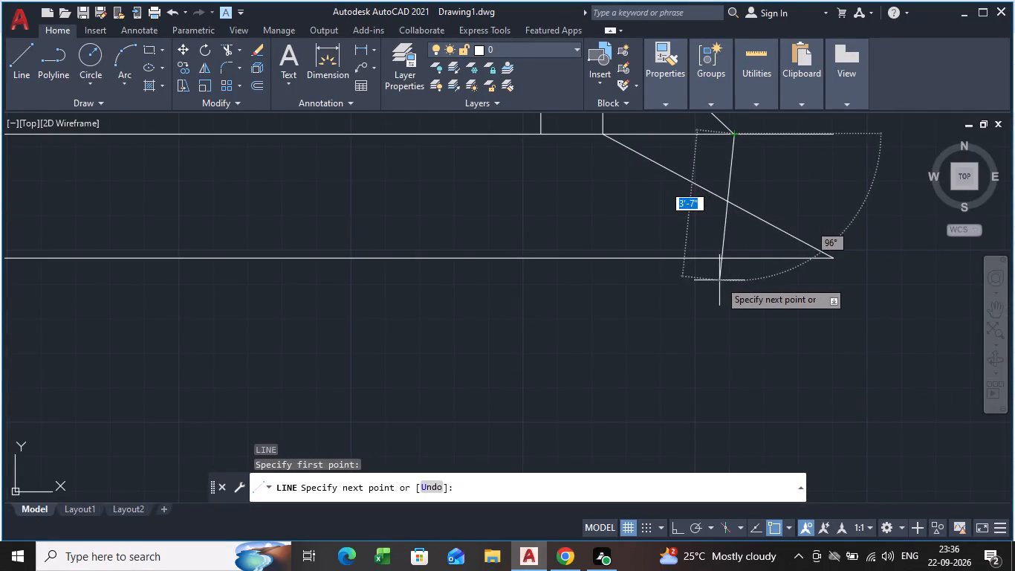
{"action": "key", "text": "ctrl+F8"}
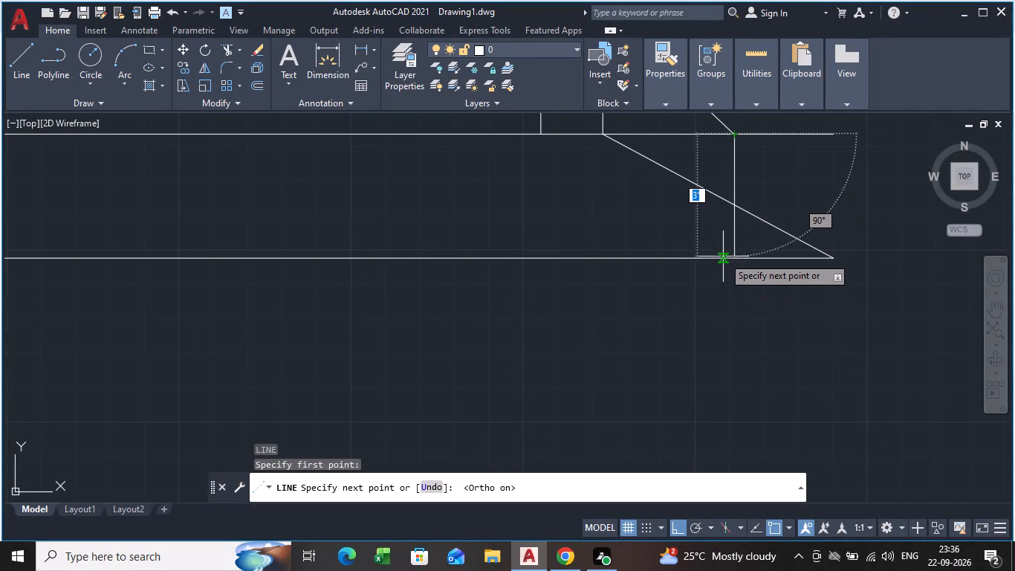
{"action": "left_click", "coordinate": [732, 258]}
{"action": "scroll", "coordinate": [658, 274], "scroll_direction": "down", "scroll_amount": 3}
{"action": "middle_click_drag", "start_coordinate": [666, 277], "coordinate": [662, 355]}
{"action": "key", "text": "Escape"}
Erase the vertical line under the right end column's inner edge and the lower sloping line at the base's right end.
{"action": "scroll", "coordinate": [679, 338], "scroll_direction": "up", "scroll_amount": 2}
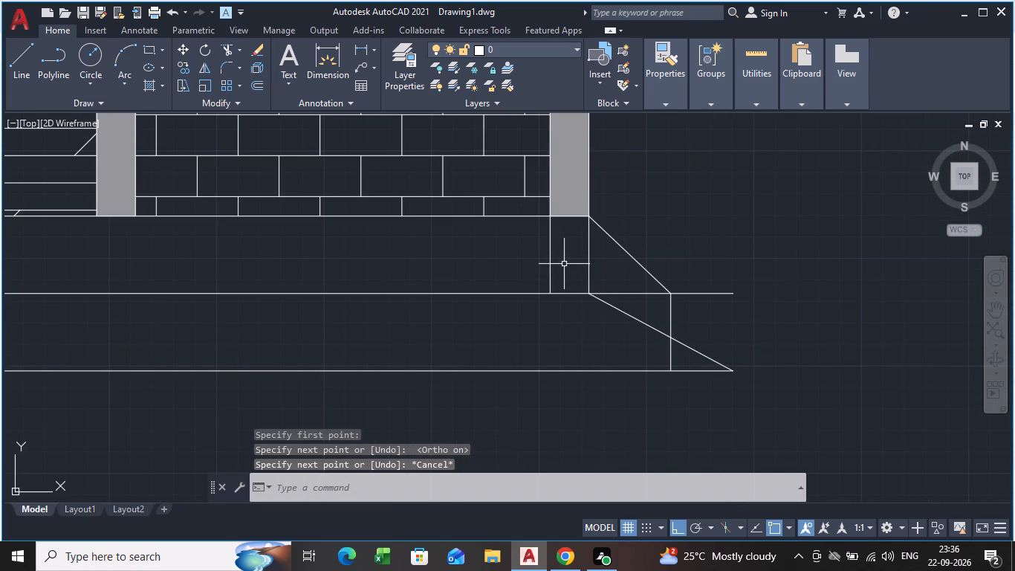
{"action": "left_click", "coordinate": [551, 269]}
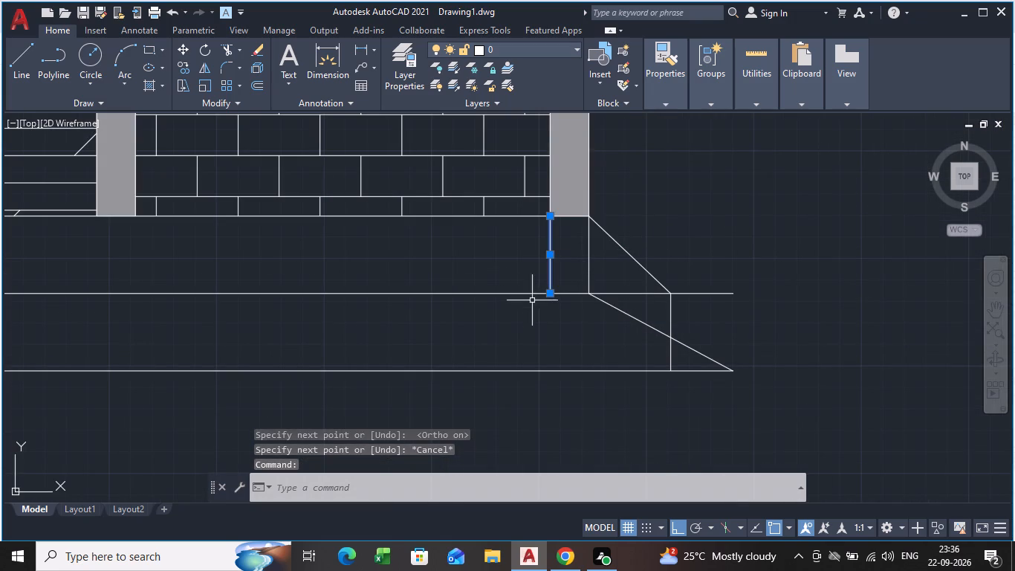
{"action": "key", "text": "Delete"}
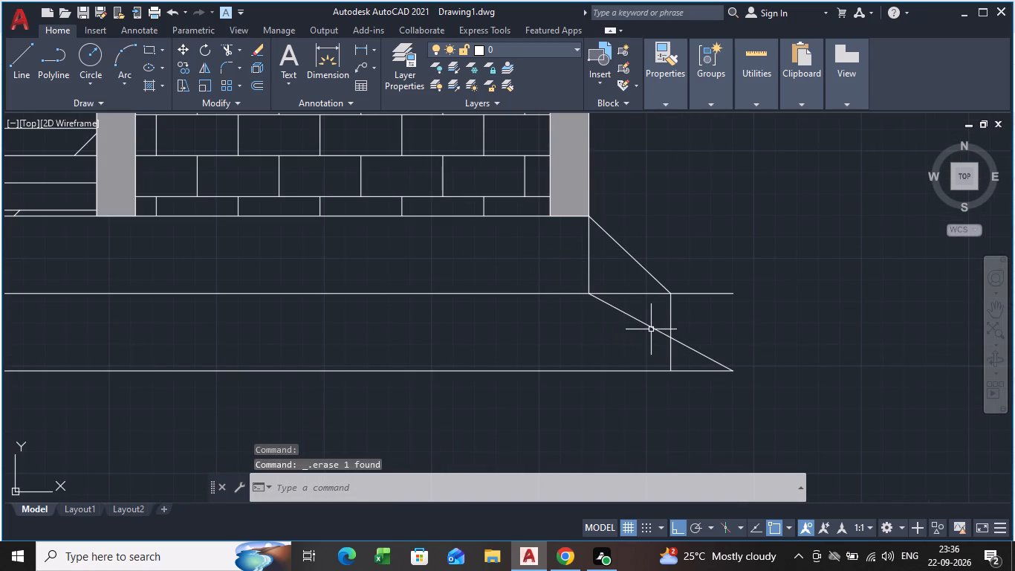
{"action": "left_click", "coordinate": [651, 329]}
{"action": "key", "text": "Delete"}
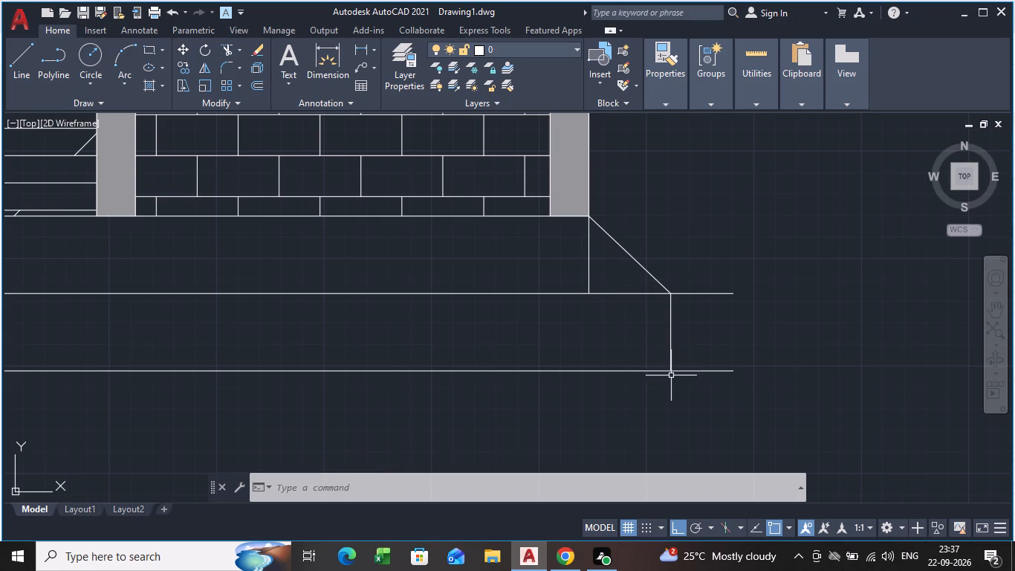
Trim the two base horizontal lines where they overhang the new vertical line at the right end.
{"action": "type", "text": "tr"}
{"action": "key", "text": "Return"}
{"action": "key", "text": "Return"}
{"action": "left_click_drag", "start_coordinate": [702, 341], "coordinate": [702, 347]}
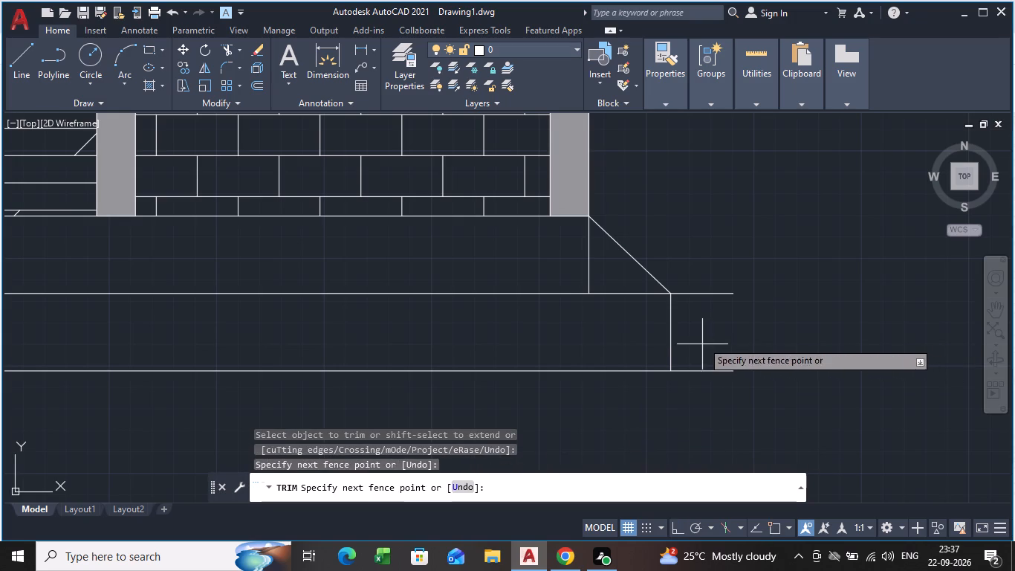
{"action": "left_click_drag", "start_coordinate": [702, 347], "coordinate": [704, 379]}
{"action": "left_click_drag", "start_coordinate": [704, 274], "coordinate": [718, 320]}
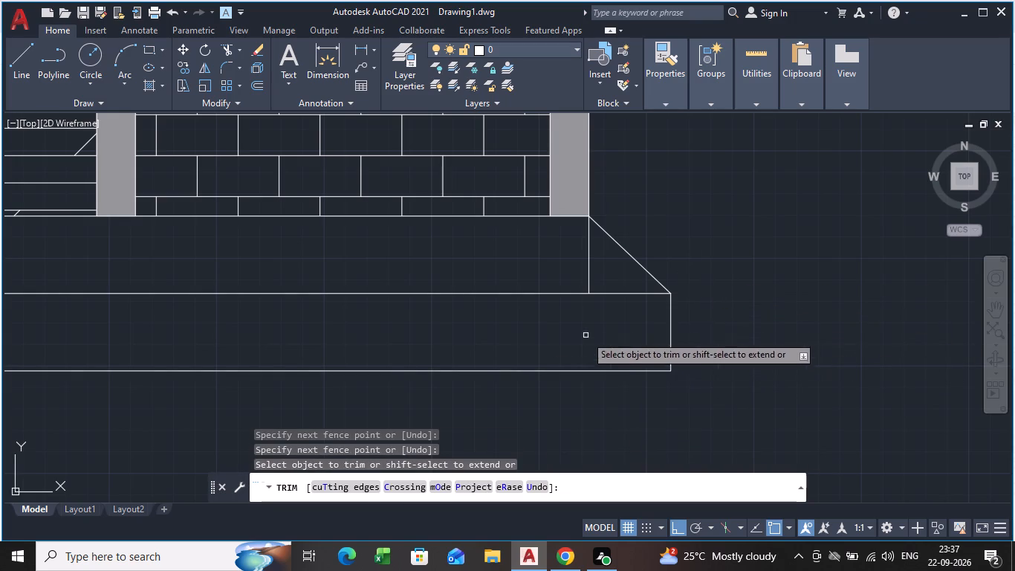
{"action": "scroll", "coordinate": [481, 310], "scroll_direction": "down", "scroll_amount": 3}
{"action": "key", "text": "Escape"}
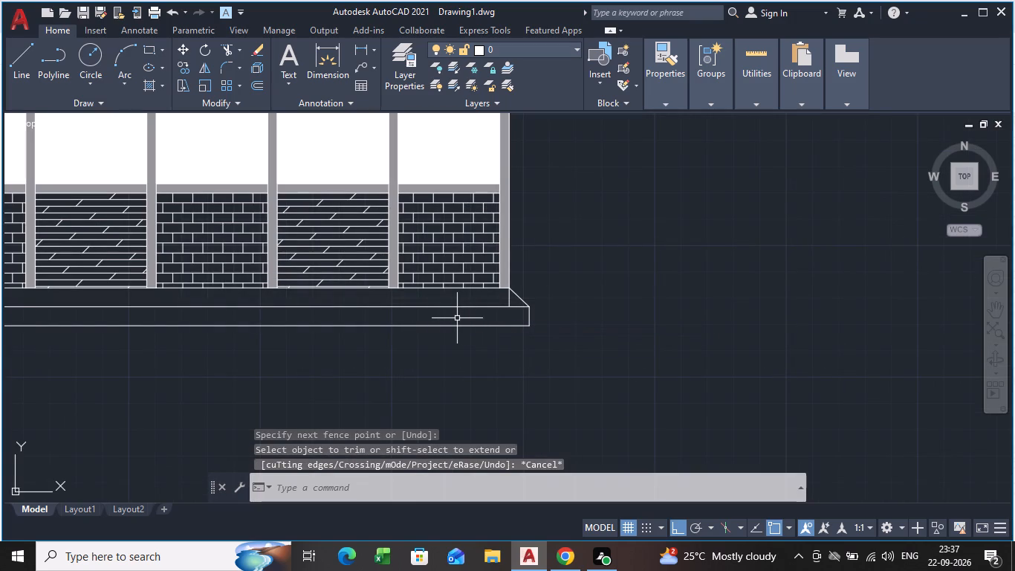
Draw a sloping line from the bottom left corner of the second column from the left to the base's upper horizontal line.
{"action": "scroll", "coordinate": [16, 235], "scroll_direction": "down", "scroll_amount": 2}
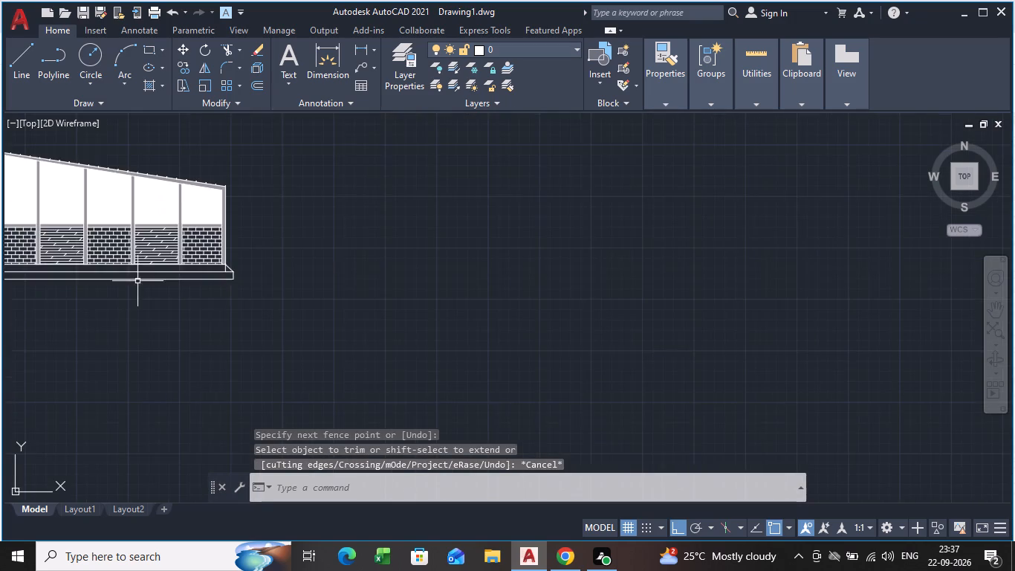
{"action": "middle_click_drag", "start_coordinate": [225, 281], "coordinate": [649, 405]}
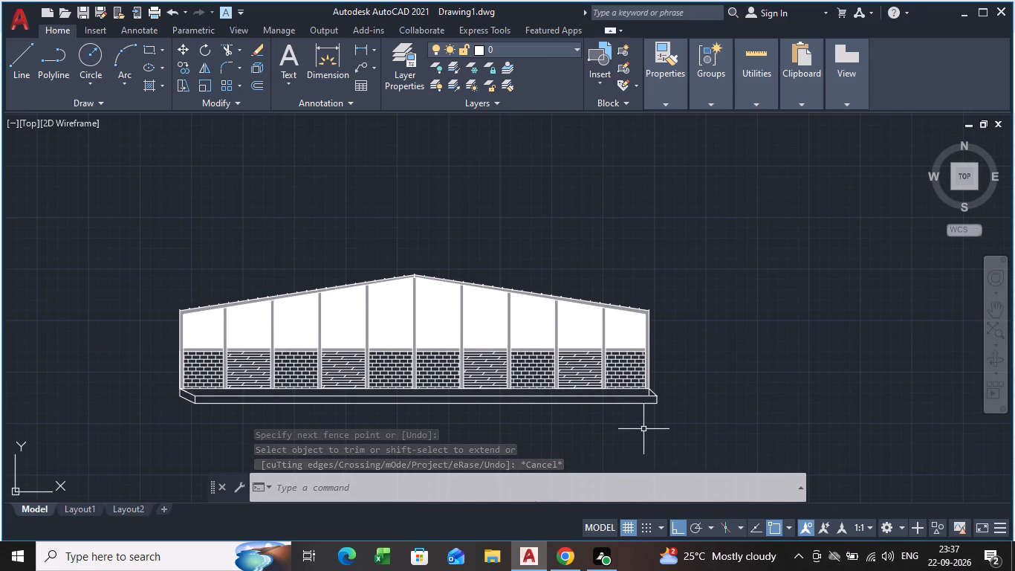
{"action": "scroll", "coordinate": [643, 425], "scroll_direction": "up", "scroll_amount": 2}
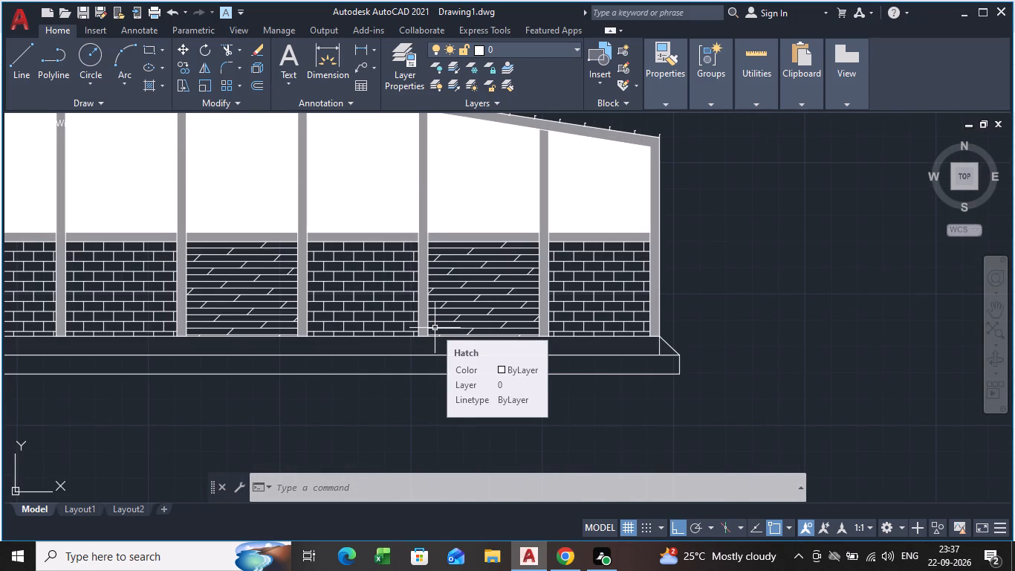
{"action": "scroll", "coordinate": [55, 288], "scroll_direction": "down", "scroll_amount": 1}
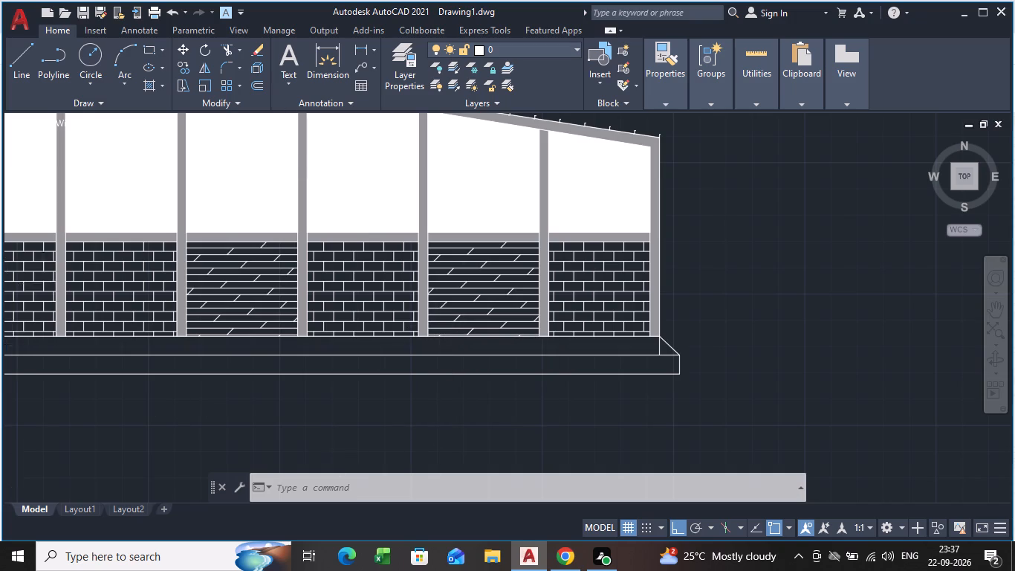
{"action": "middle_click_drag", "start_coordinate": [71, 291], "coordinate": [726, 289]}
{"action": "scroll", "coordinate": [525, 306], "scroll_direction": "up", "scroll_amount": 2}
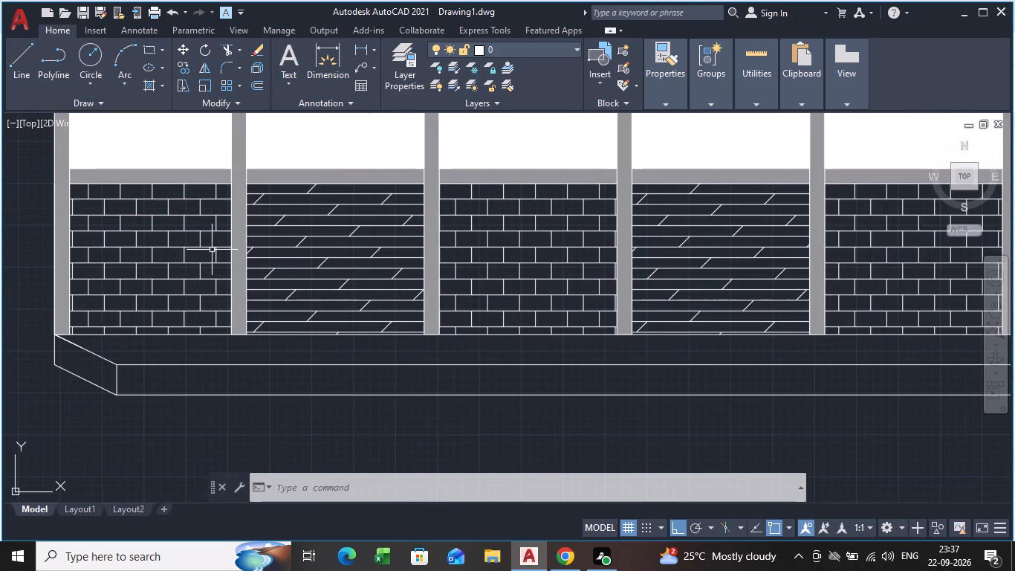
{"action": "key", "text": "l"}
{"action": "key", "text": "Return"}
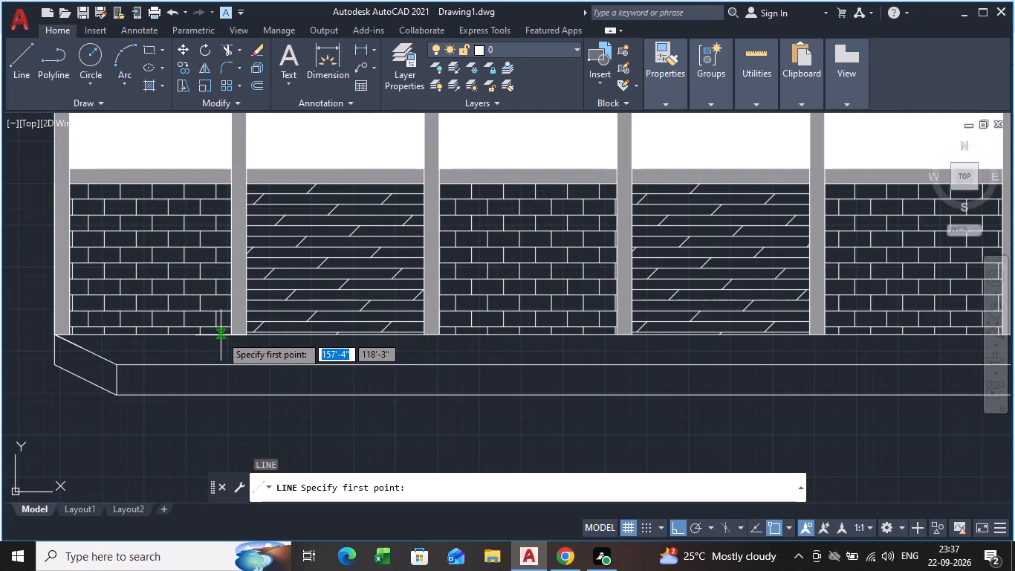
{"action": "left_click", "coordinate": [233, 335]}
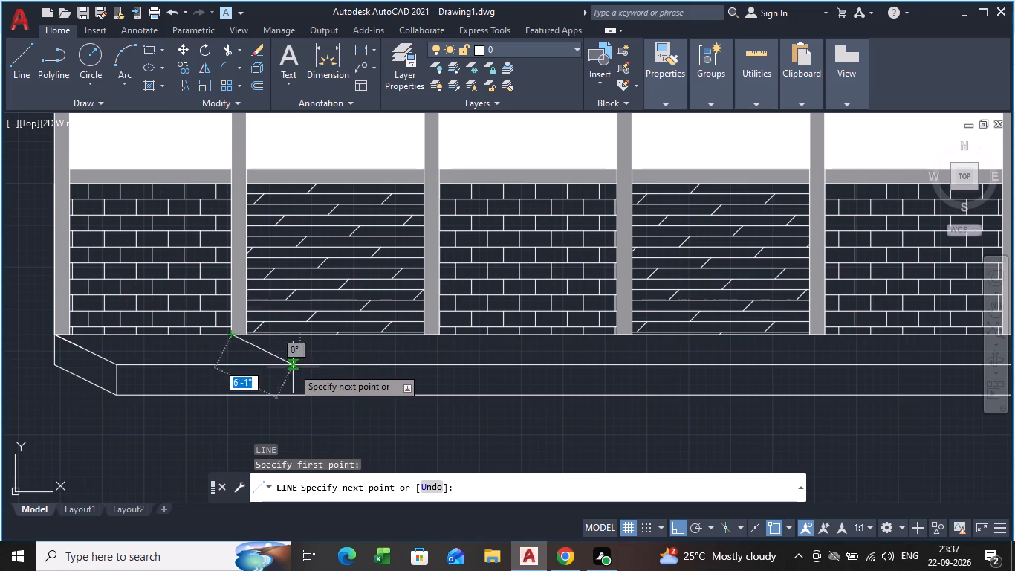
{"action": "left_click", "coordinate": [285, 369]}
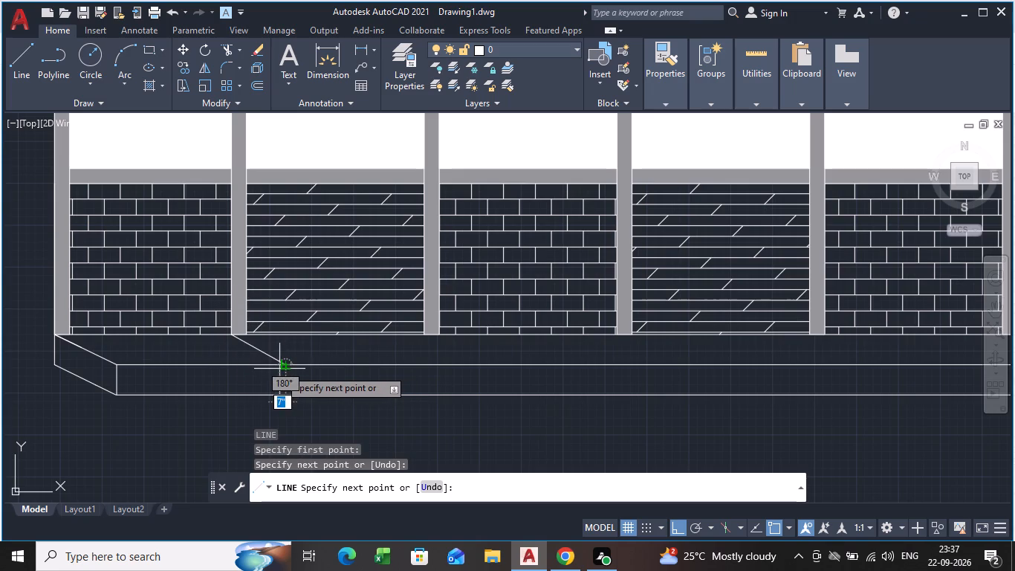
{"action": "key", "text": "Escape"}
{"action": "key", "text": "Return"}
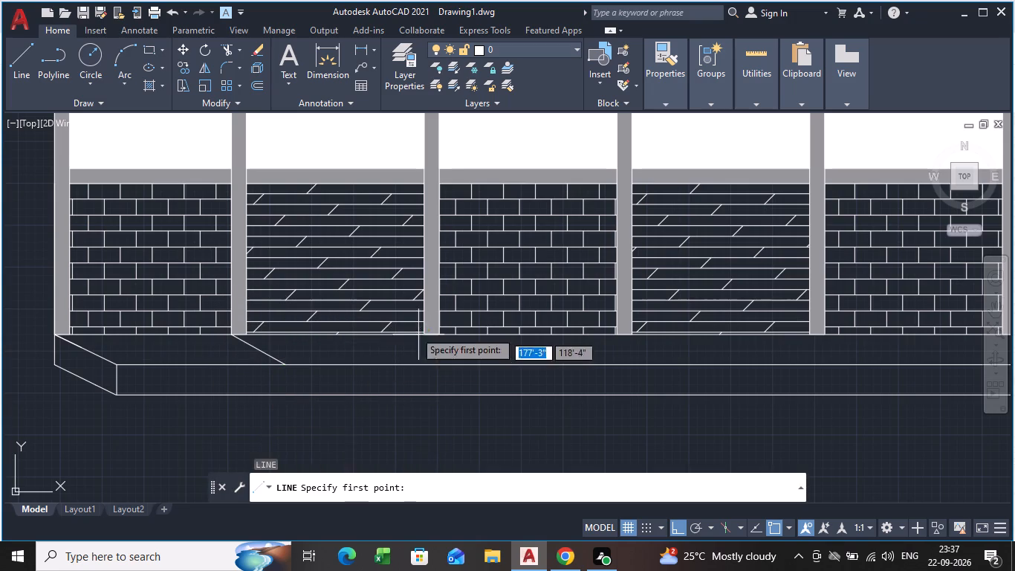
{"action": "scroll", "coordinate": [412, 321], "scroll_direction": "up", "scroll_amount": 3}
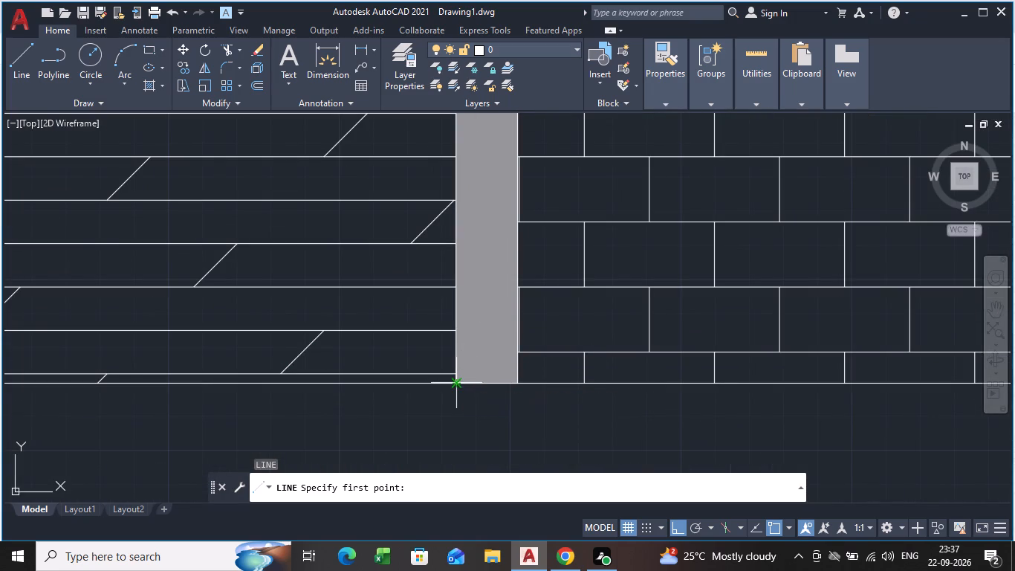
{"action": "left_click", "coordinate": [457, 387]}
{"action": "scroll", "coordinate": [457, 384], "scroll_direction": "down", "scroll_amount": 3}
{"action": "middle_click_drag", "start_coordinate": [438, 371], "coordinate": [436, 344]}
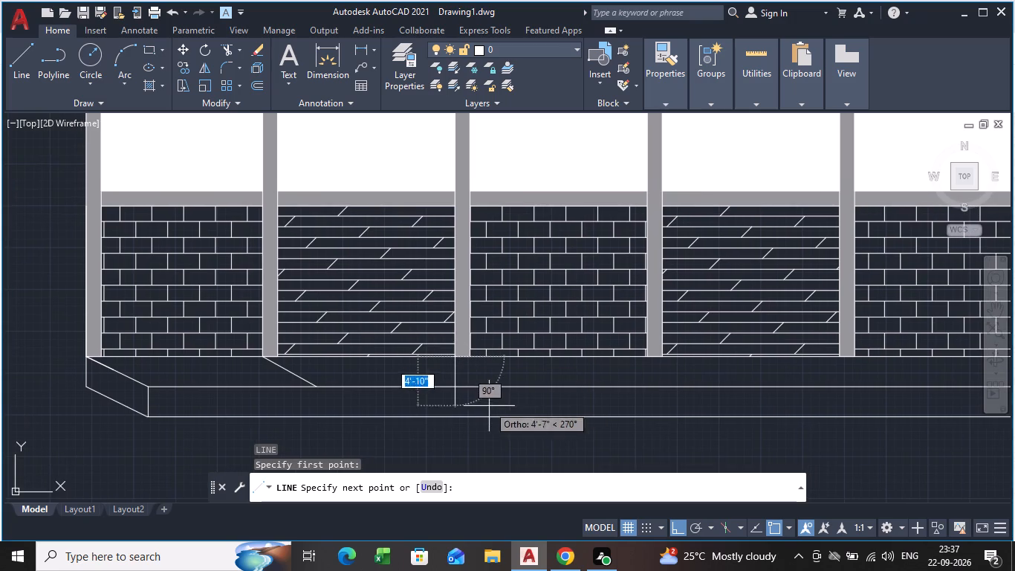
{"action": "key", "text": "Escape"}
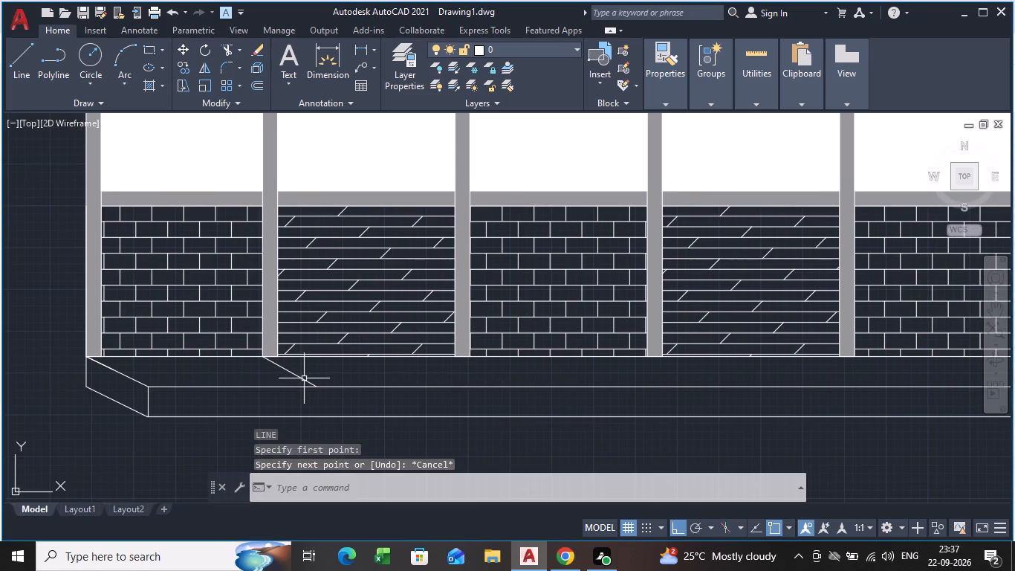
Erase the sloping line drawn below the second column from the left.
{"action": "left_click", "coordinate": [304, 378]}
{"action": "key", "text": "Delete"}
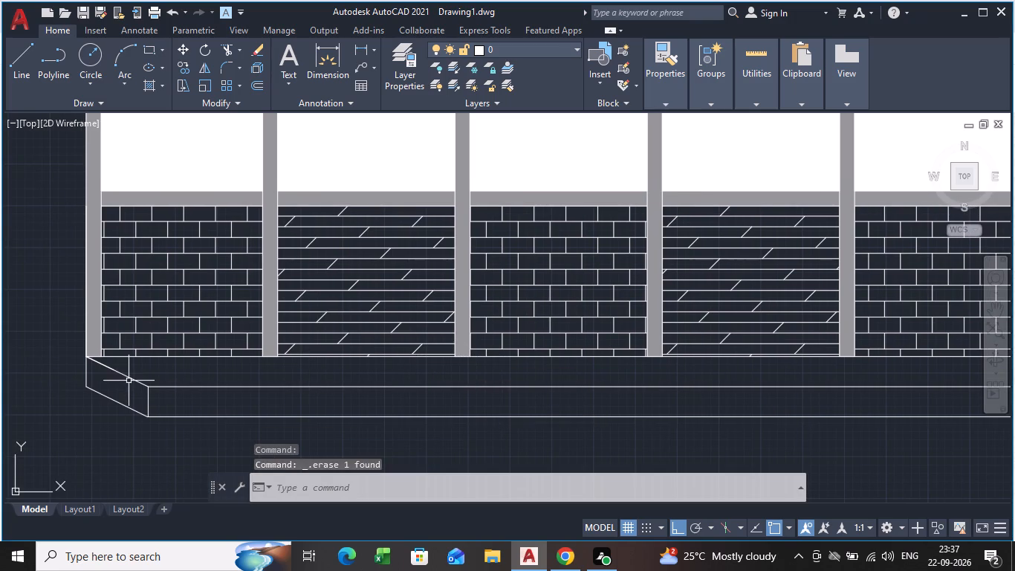
Copy the left end's upper sloping line to the bottom left corners of the second, third and fourth columns from the left.
{"action": "left_click", "coordinate": [130, 377]}
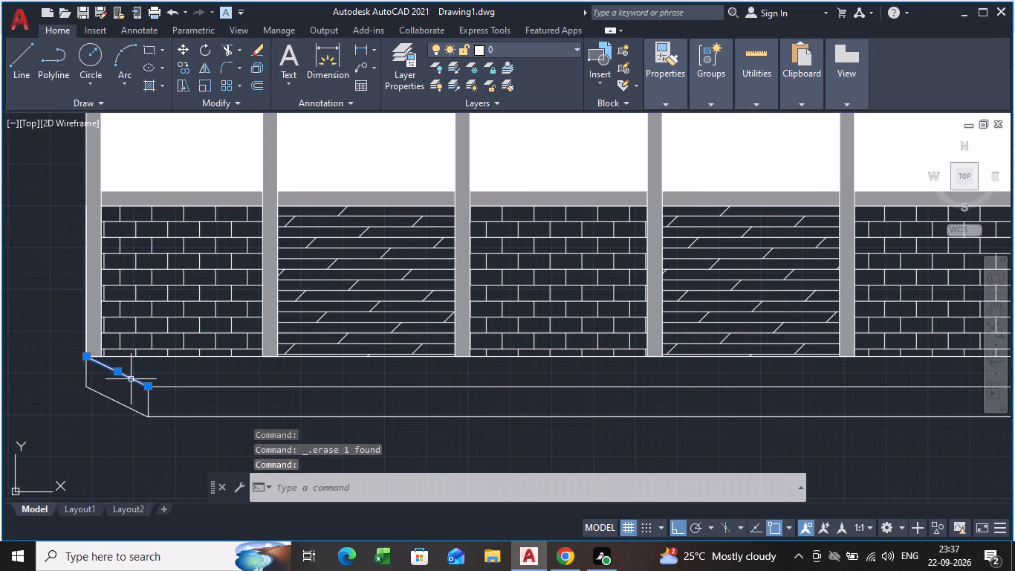
{"action": "key", "text": "c"}
{"action": "key", "text": "o"}
{"action": "key", "text": "Return"}
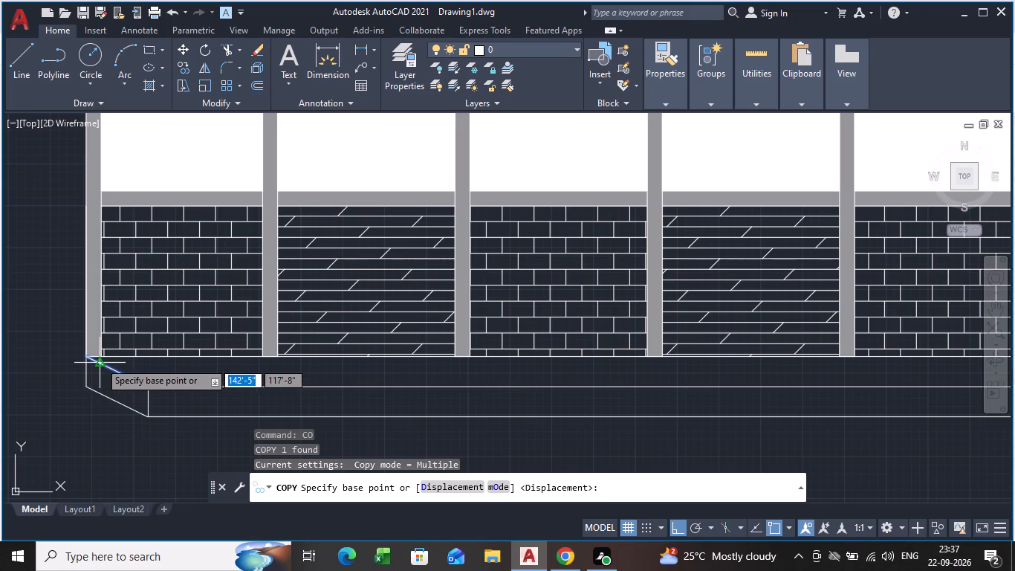
{"action": "left_click", "coordinate": [87, 356]}
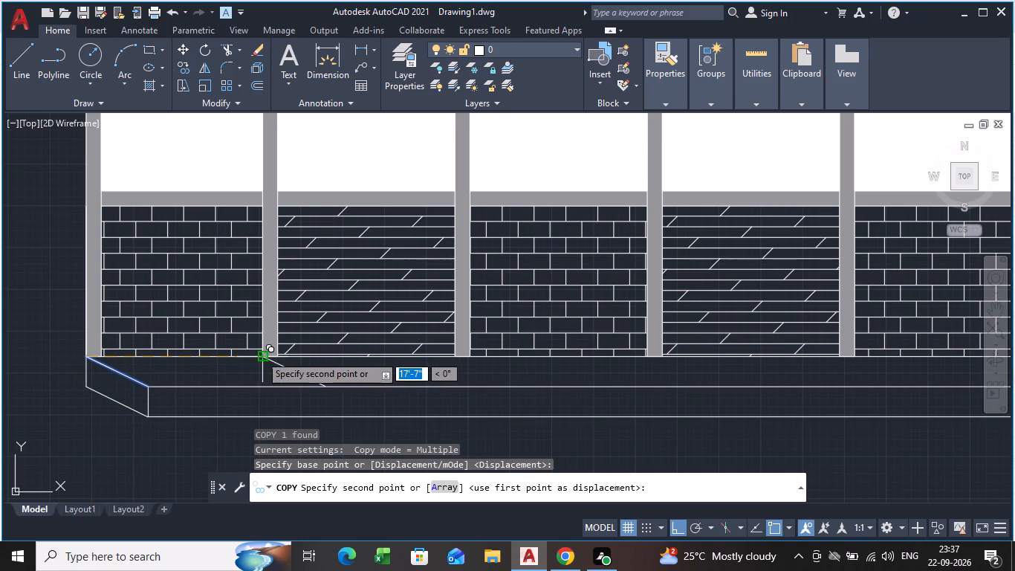
{"action": "left_click", "coordinate": [260, 355]}
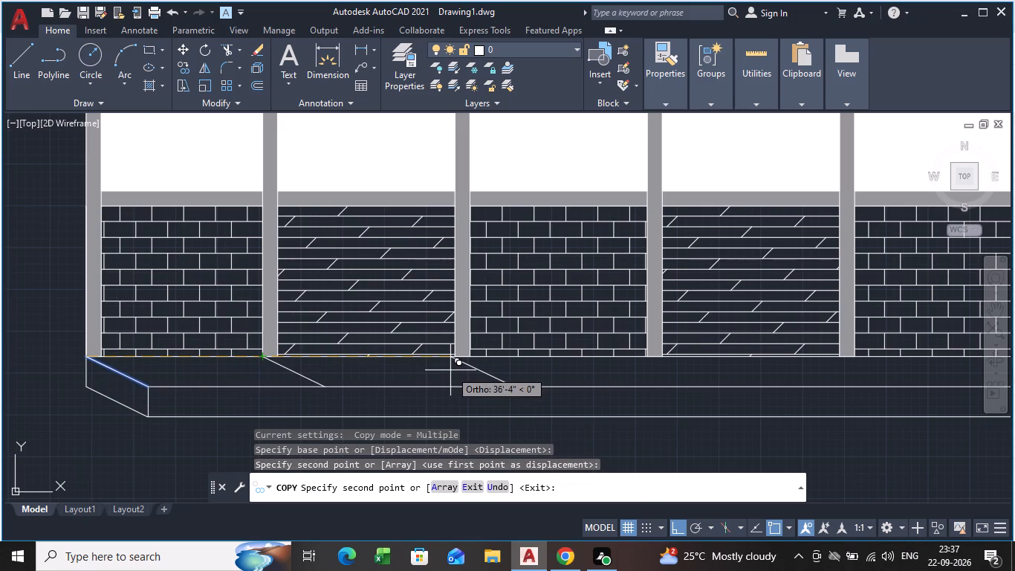
{"action": "scroll", "coordinate": [452, 369], "scroll_direction": "up", "scroll_amount": 4}
{"action": "left_click", "coordinate": [459, 367]}
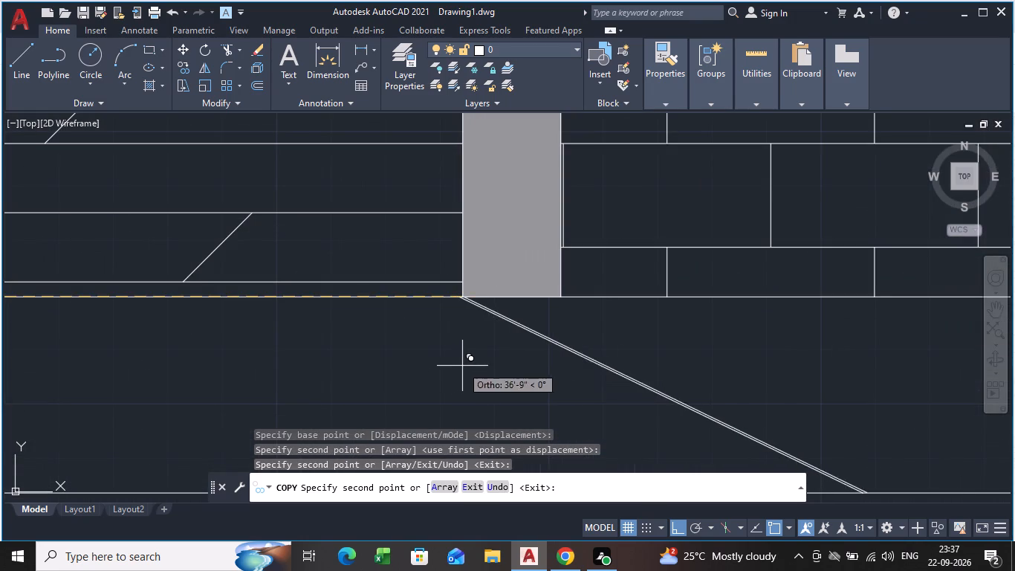
{"action": "scroll", "coordinate": [650, 380], "scroll_direction": "down", "scroll_amount": 3}
{"action": "middle_click_drag", "start_coordinate": [655, 374], "coordinate": [320, 300]}
{"action": "scroll", "coordinate": [568, 306], "scroll_direction": "up", "scroll_amount": 1}
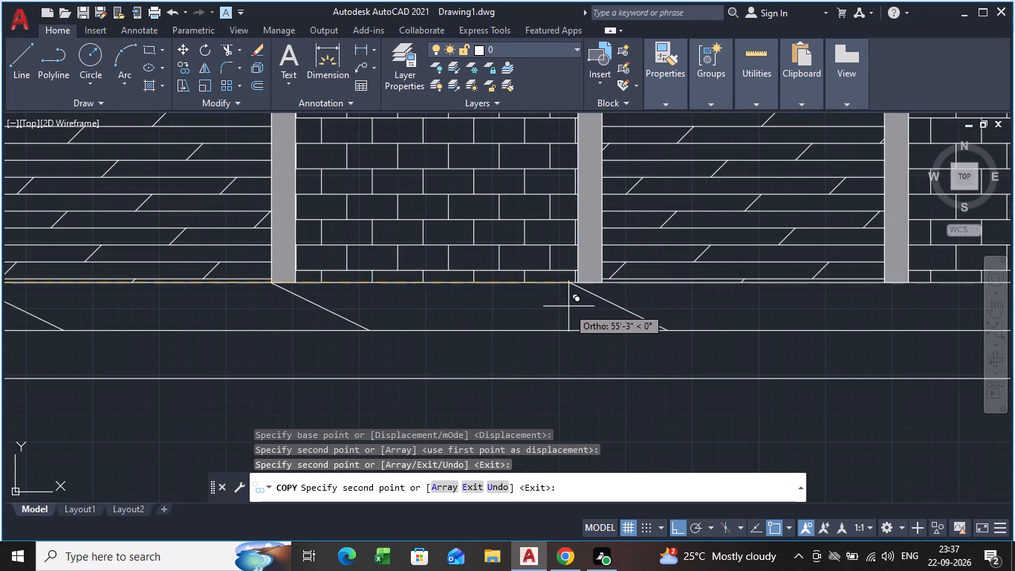
{"action": "scroll", "coordinate": [568, 306], "scroll_direction": "up", "scroll_amount": 2}
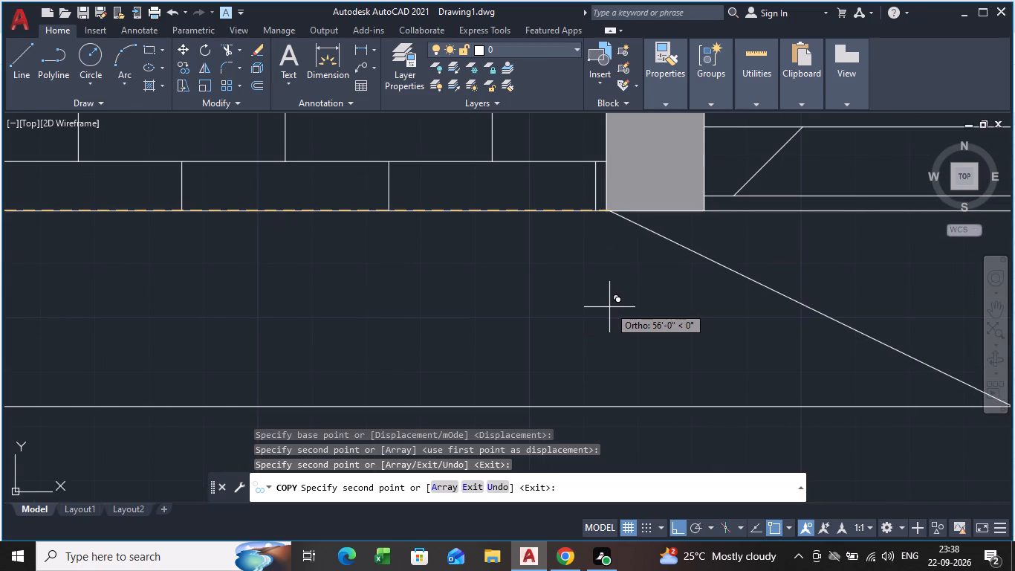
{"action": "left_click", "coordinate": [608, 311]}
{"action": "key", "text": "Escape"}
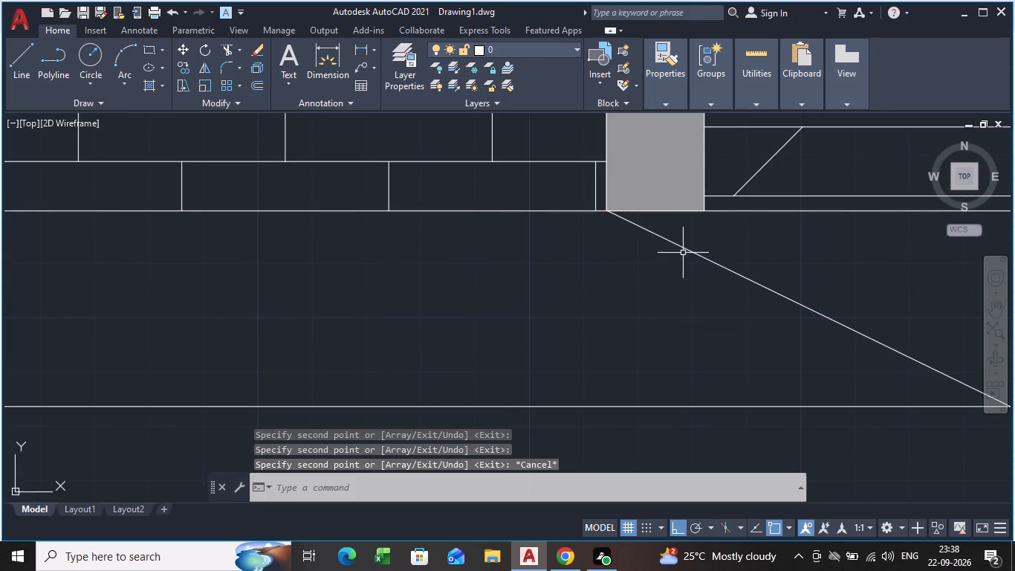
Copy the sloping line below the fourth column from the left to the bottom left corners of the fifth and sixth columns.
{"action": "left_click", "coordinate": [685, 248]}
{"action": "scroll", "coordinate": [656, 220], "scroll_direction": "up", "scroll_amount": 3}
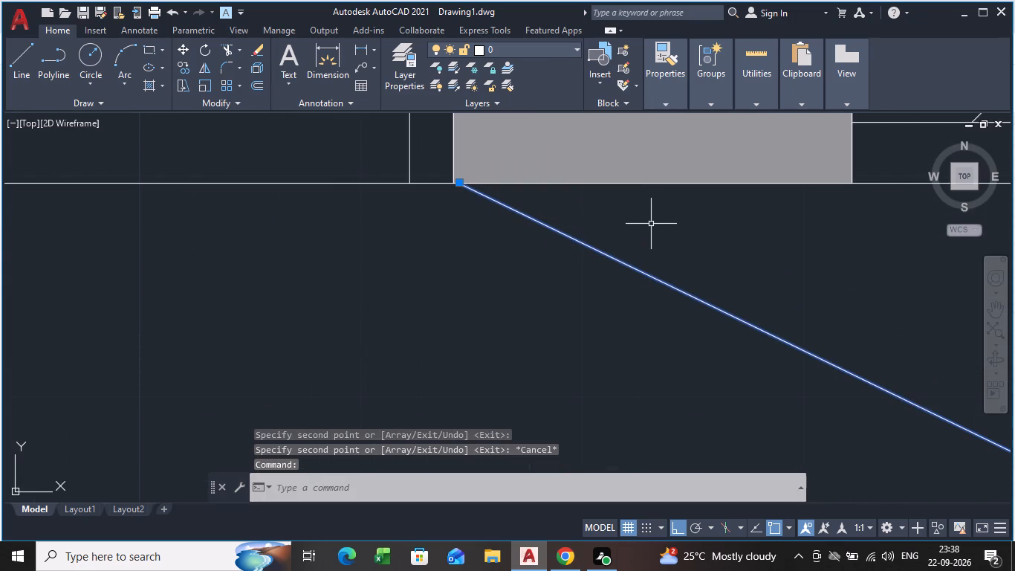
{"action": "key", "text": "c"}
{"action": "key", "text": "o"}
{"action": "key", "text": "Return"}
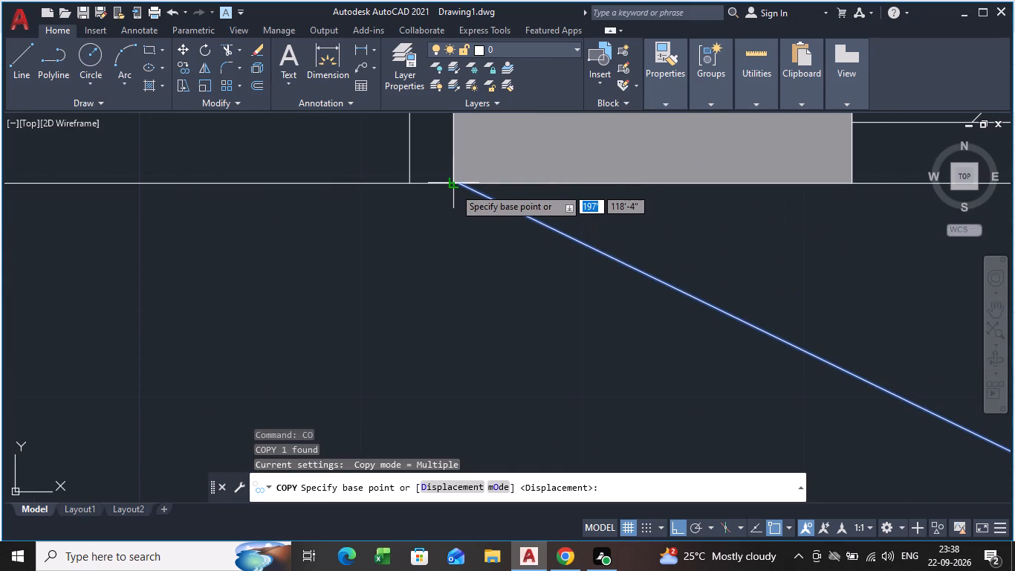
{"action": "left_click", "coordinate": [457, 183]}
{"action": "scroll", "coordinate": [617, 213], "scroll_direction": "down", "scroll_amount": 2}
{"action": "middle_click_drag", "start_coordinate": [625, 213], "coordinate": [94, 216]}
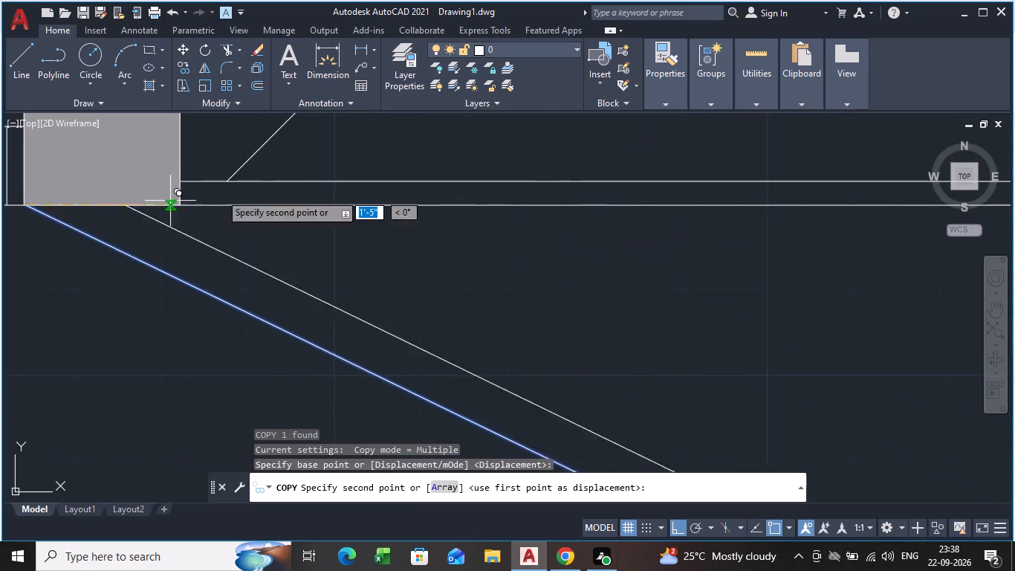
{"action": "scroll", "coordinate": [328, 216], "scroll_direction": "down", "scroll_amount": 5}
{"action": "scroll", "coordinate": [554, 201], "scroll_direction": "up", "scroll_amount": 4}
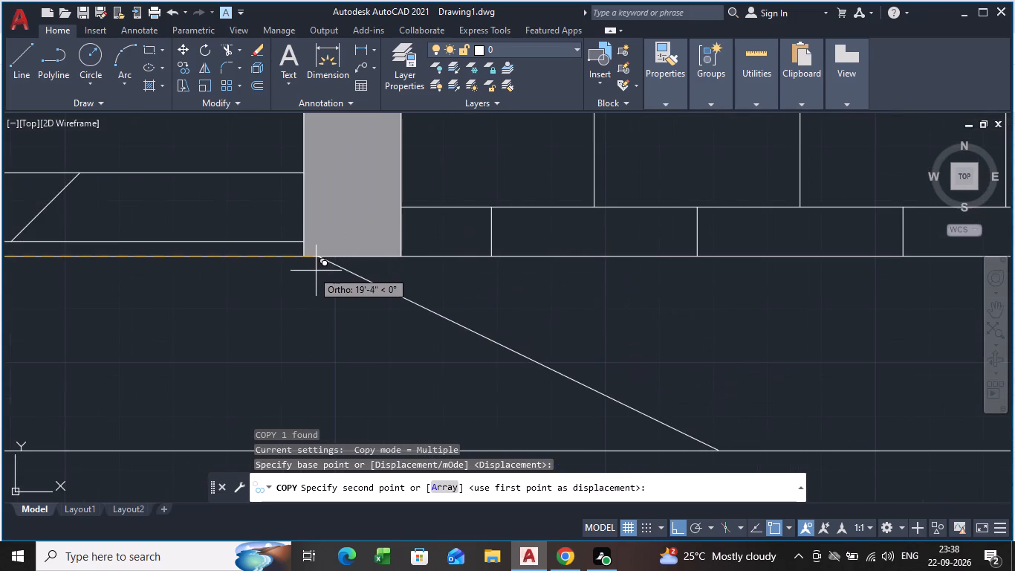
{"action": "left_click", "coordinate": [305, 261]}
{"action": "scroll", "coordinate": [443, 274], "scroll_direction": "down", "scroll_amount": 3}
{"action": "middle_click_drag", "start_coordinate": [461, 274], "coordinate": [455, 273]}
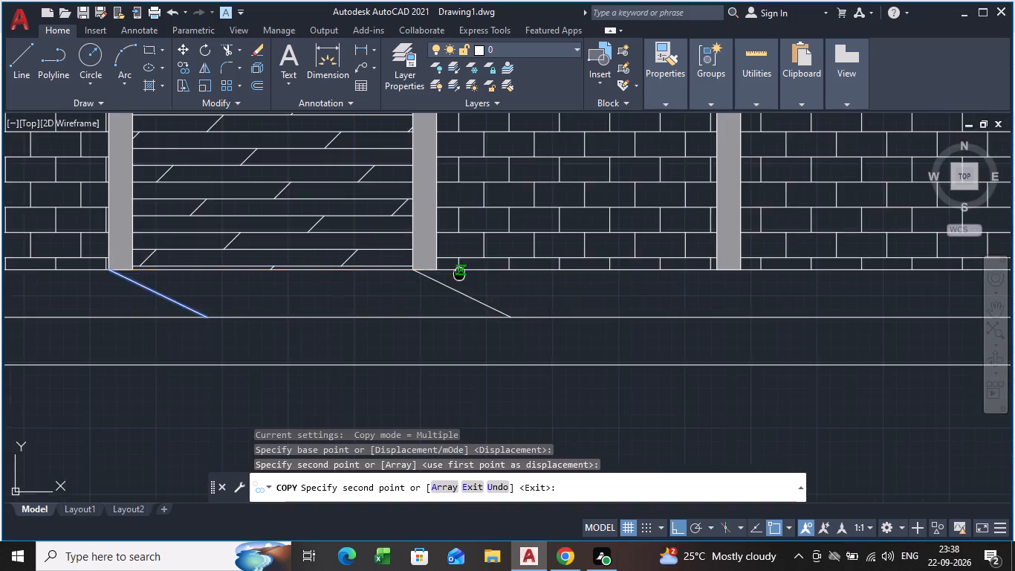
{"action": "middle_click_drag", "start_coordinate": [455, 273], "coordinate": [180, 295]}
{"action": "scroll", "coordinate": [415, 301], "scroll_direction": "up", "scroll_amount": 3}
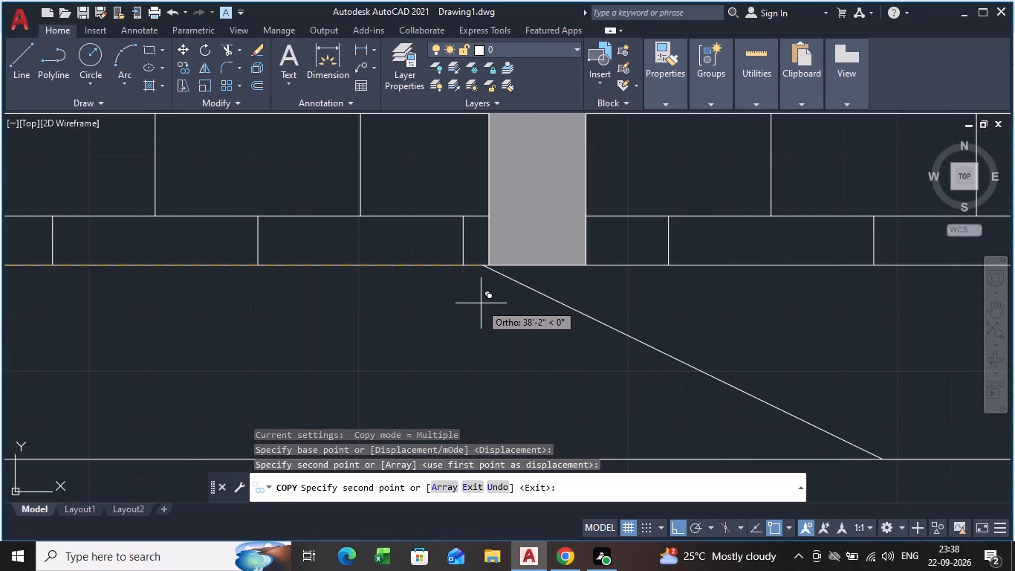
{"action": "left_click", "coordinate": [487, 264]}
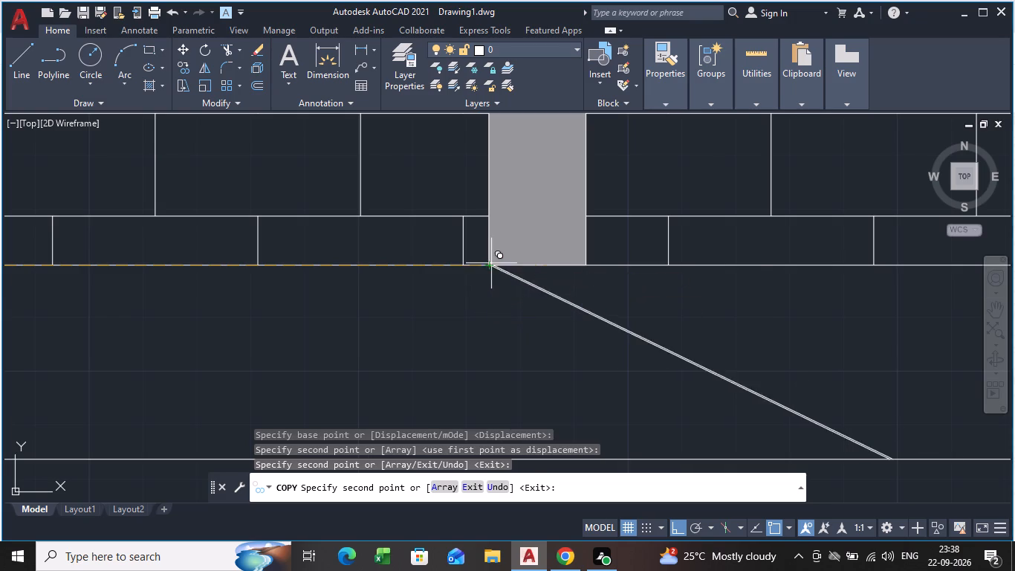
Continue copying the sloping line to the bottom left corners of the seventh and eighth columns from the left.
{"action": "scroll", "coordinate": [753, 318], "scroll_direction": "down", "scroll_amount": 2}
{"action": "middle_click_drag", "start_coordinate": [753, 318], "coordinate": [216, 354]}
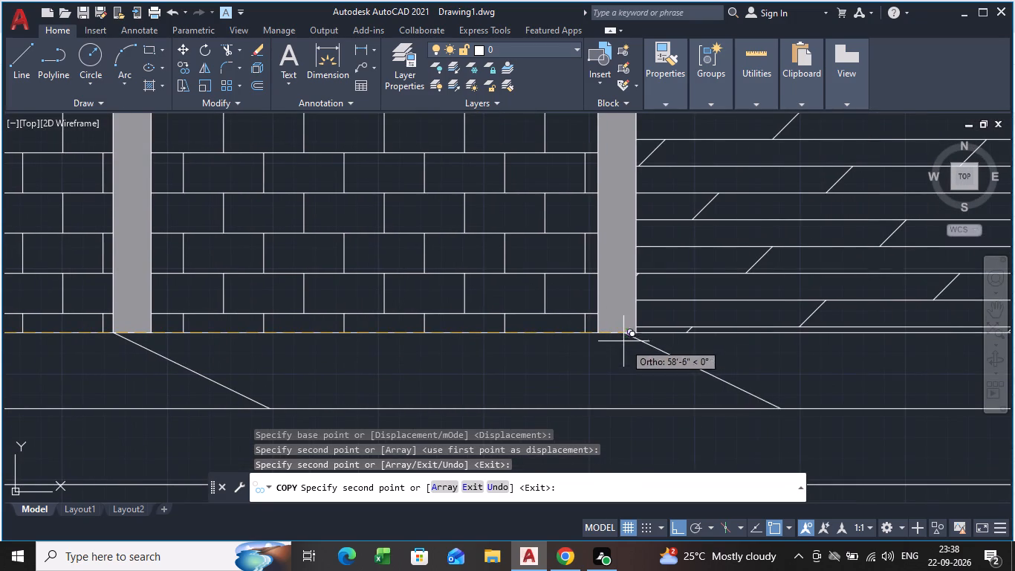
{"action": "scroll", "coordinate": [596, 335], "scroll_direction": "up", "scroll_amount": 4}
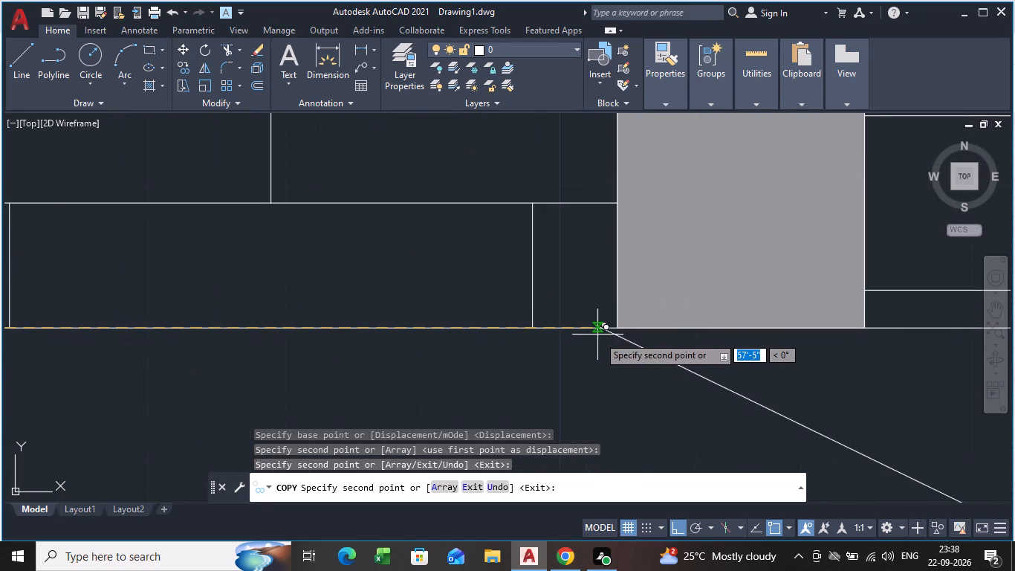
{"action": "scroll", "coordinate": [610, 327], "scroll_direction": "up", "scroll_amount": 3}
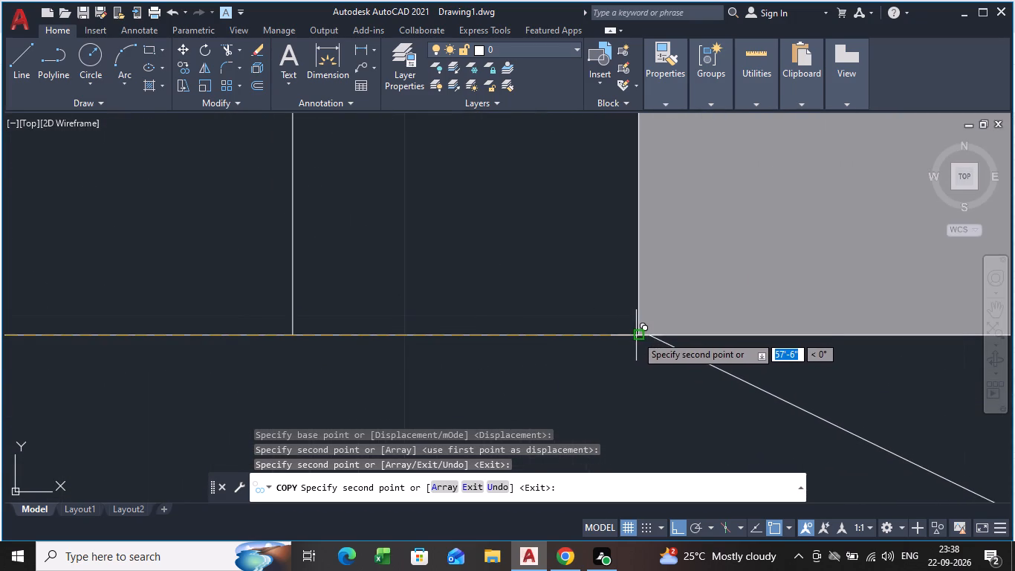
{"action": "left_click", "coordinate": [637, 335]}
{"action": "scroll", "coordinate": [686, 356], "scroll_direction": "down", "scroll_amount": 3}
{"action": "middle_click_drag", "start_coordinate": [687, 352], "coordinate": [526, 343]}
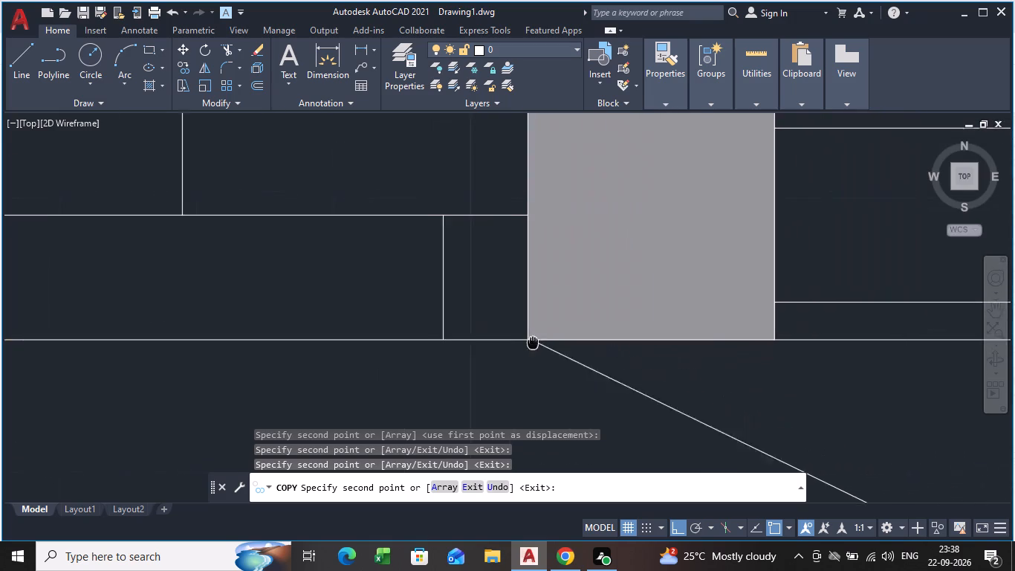
{"action": "middle_click_drag", "start_coordinate": [526, 343], "coordinate": [470, 360]}
{"action": "scroll", "coordinate": [657, 355], "scroll_direction": "up", "scroll_amount": 2}
{"action": "scroll", "coordinate": [737, 361], "scroll_direction": "down", "scroll_amount": 7}
{"action": "middle_click_drag", "start_coordinate": [730, 373], "coordinate": [554, 364]}
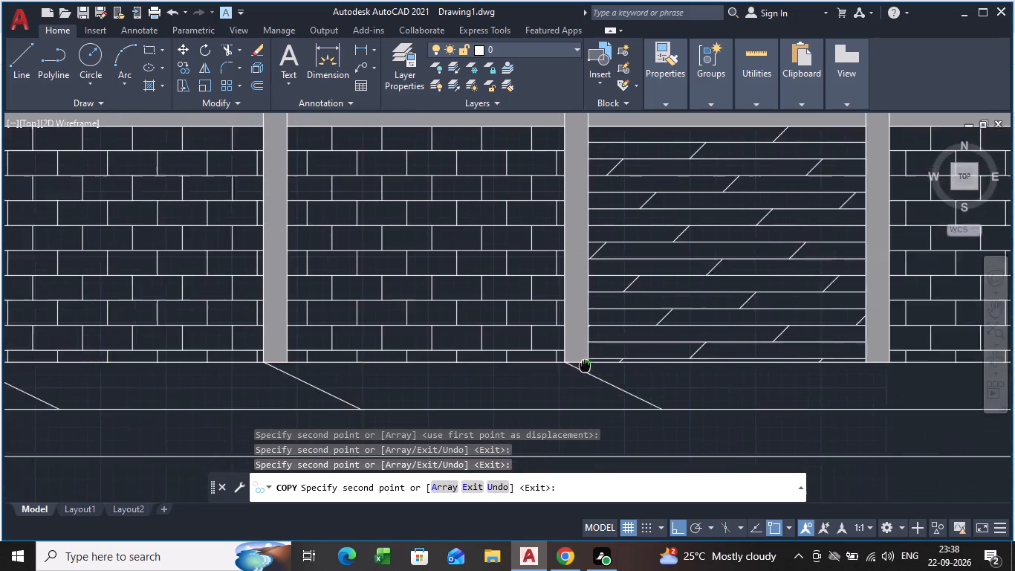
{"action": "middle_click_drag", "start_coordinate": [554, 364], "coordinate": [46, 300]}
{"action": "scroll", "coordinate": [268, 278], "scroll_direction": "up", "scroll_amount": 2}
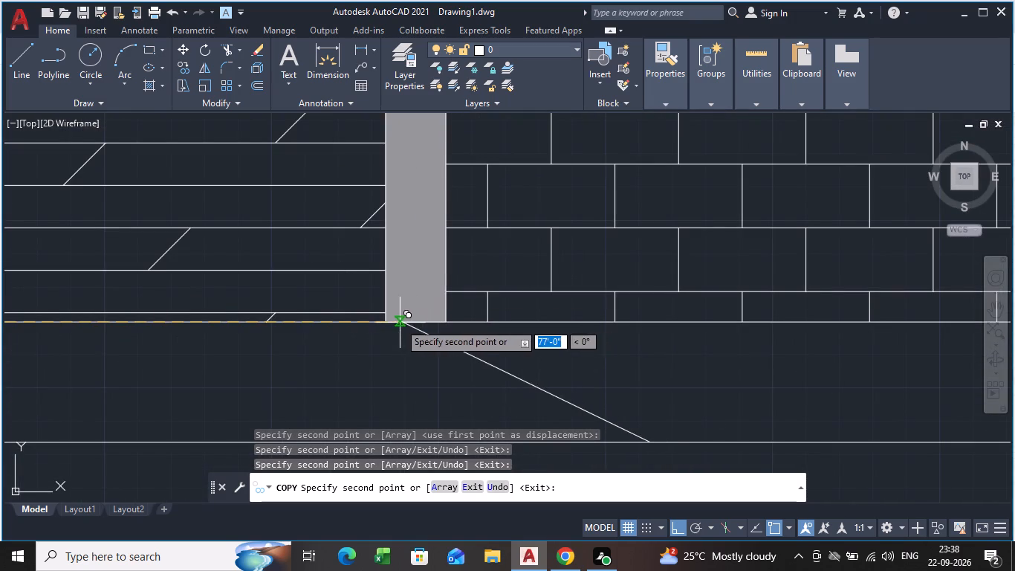
{"action": "left_click", "coordinate": [389, 323]}
Copy the same sloping line to the bottom left corners of the ninth, tenth and rightmost columns.
{"action": "scroll", "coordinate": [681, 396], "scroll_direction": "down", "scroll_amount": 3}
{"action": "middle_click_drag", "start_coordinate": [687, 394], "coordinate": [259, 371]}
{"action": "scroll", "coordinate": [265, 369], "scroll_direction": "up", "scroll_amount": 1}
{"action": "scroll", "coordinate": [421, 375], "scroll_direction": "up", "scroll_amount": 2}
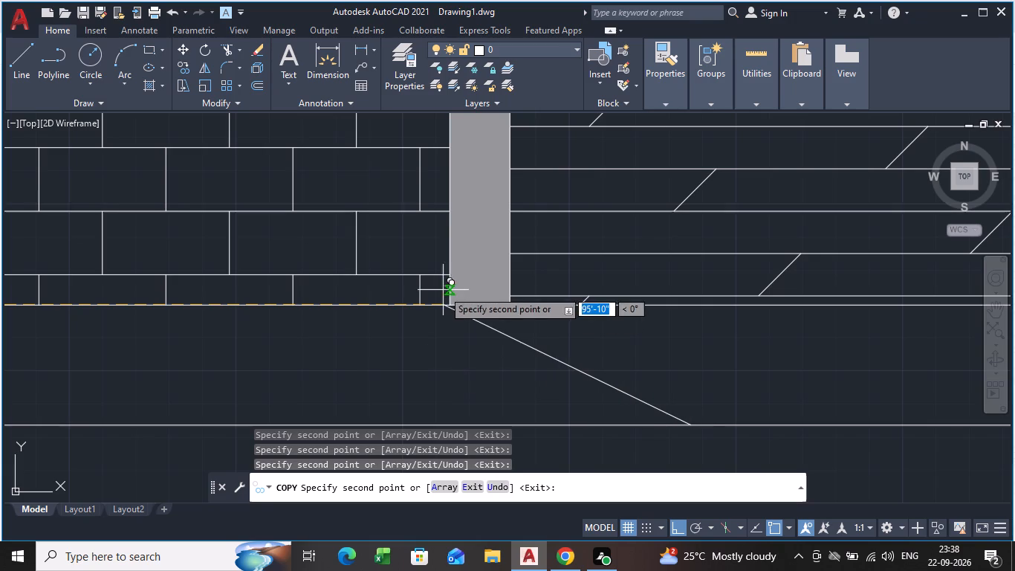
{"action": "left_click", "coordinate": [452, 306]}
{"action": "scroll", "coordinate": [558, 357], "scroll_direction": "down", "scroll_amount": 3}
{"action": "middle_click_drag", "start_coordinate": [580, 347], "coordinate": [365, 338]}
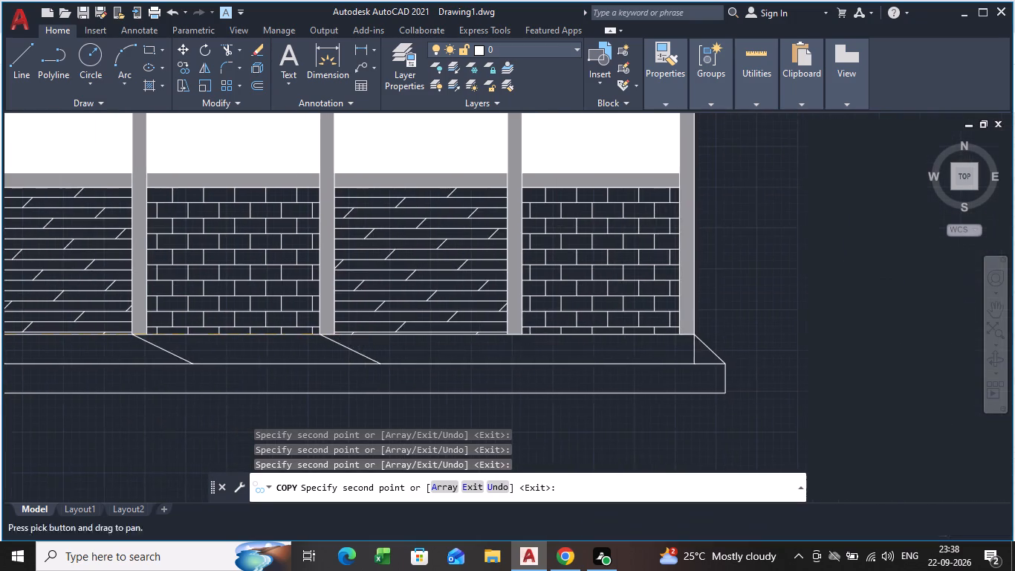
{"action": "scroll", "coordinate": [504, 335], "scroll_direction": "up", "scroll_amount": 2}
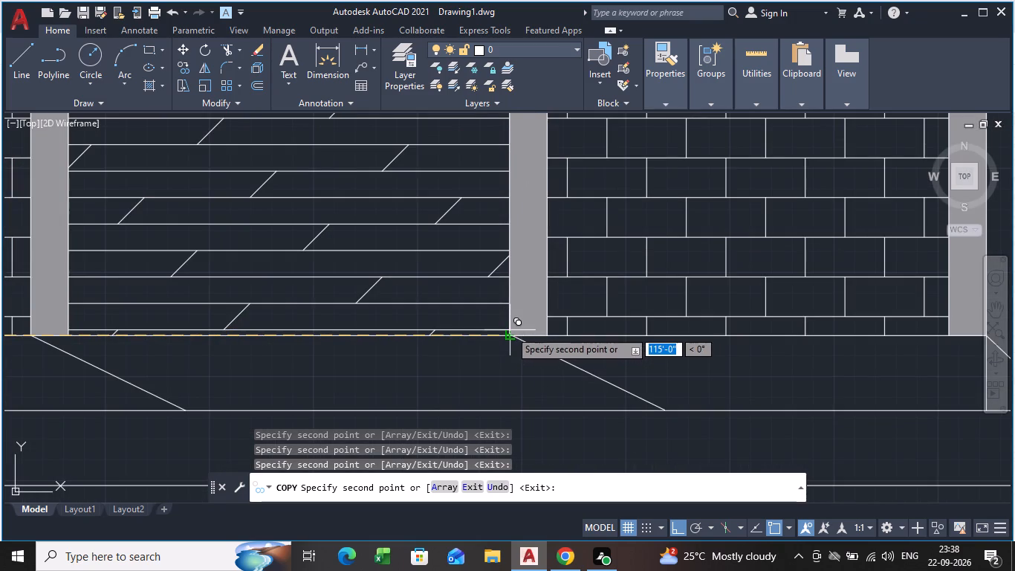
{"action": "left_click", "coordinate": [510, 330]}
{"action": "middle_click_drag", "start_coordinate": [729, 374], "coordinate": [532, 358]}
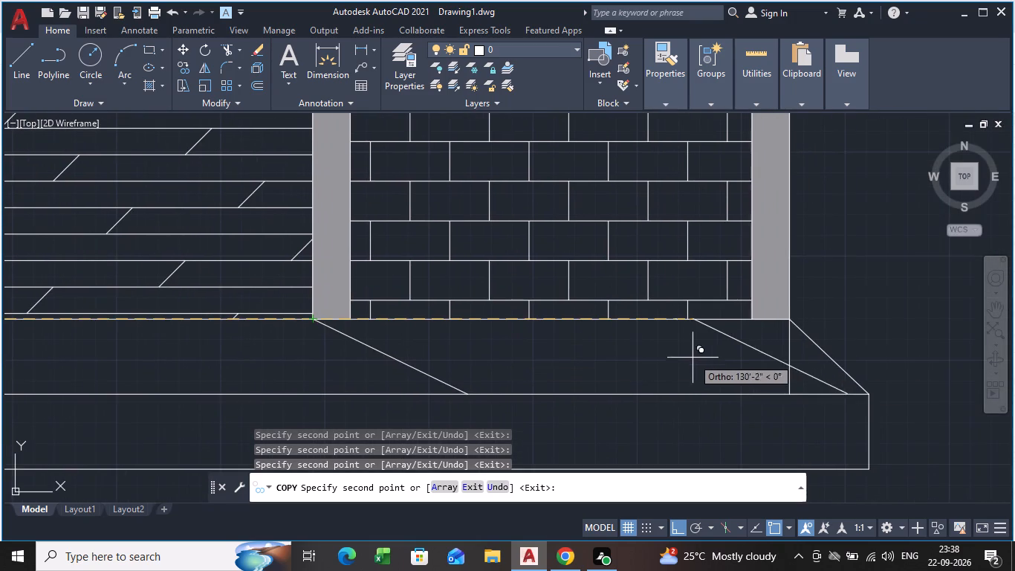
{"action": "left_click", "coordinate": [750, 361]}
{"action": "key", "text": "Escape"}
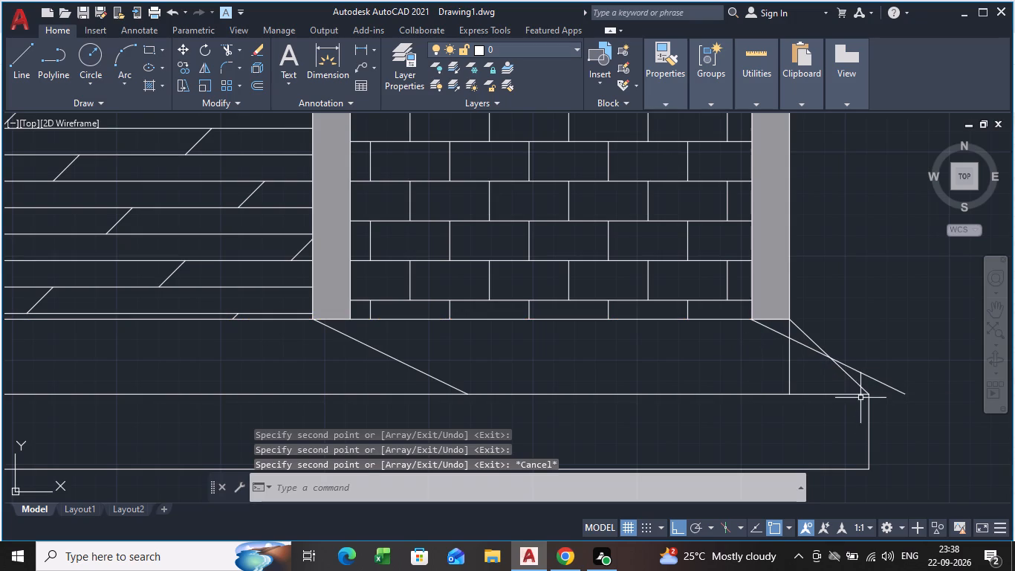
Trim the rightmost sloping copy beyond the base's slanted end line, and the short vertical line where it rises above that copy.
{"action": "type", "text": "tr"}
{"action": "key", "text": "Return"}
{"action": "key", "text": "Return"}
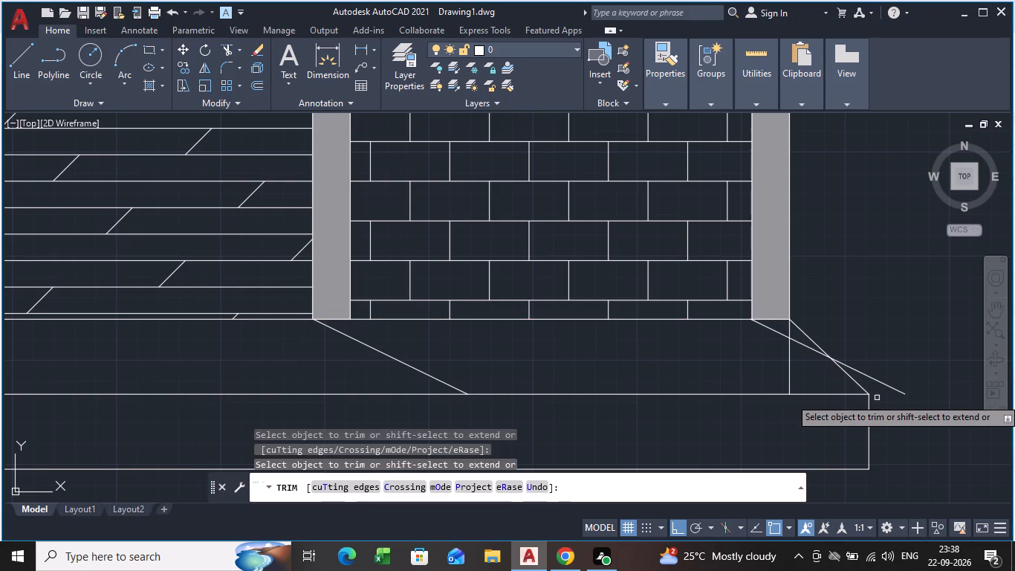
{"action": "left_click", "coordinate": [888, 387]}
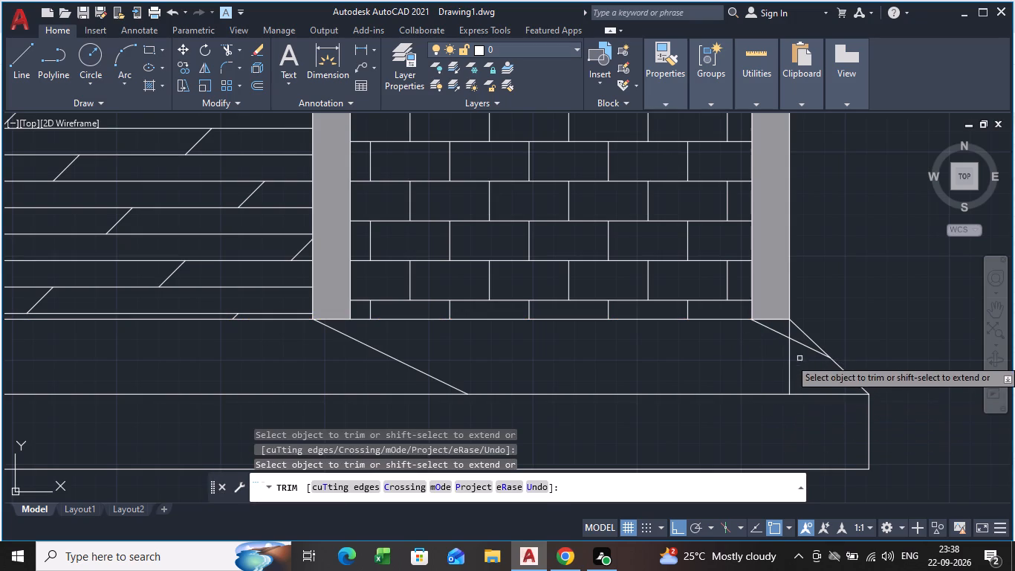
{"action": "left_click", "coordinate": [789, 332]}
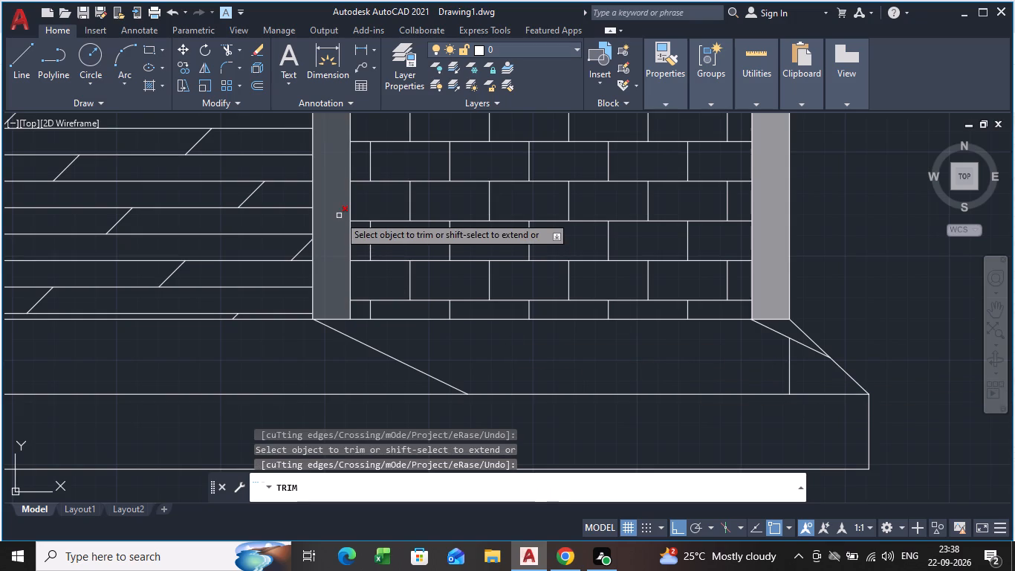
{"action": "key", "text": "Escape"}
With ortho off, draw a line about 4' long sloping down-left from the second column's bottom left corner to the base's upper horizontal line.
{"action": "scroll", "coordinate": [337, 215], "scroll_direction": "down", "scroll_amount": 5}
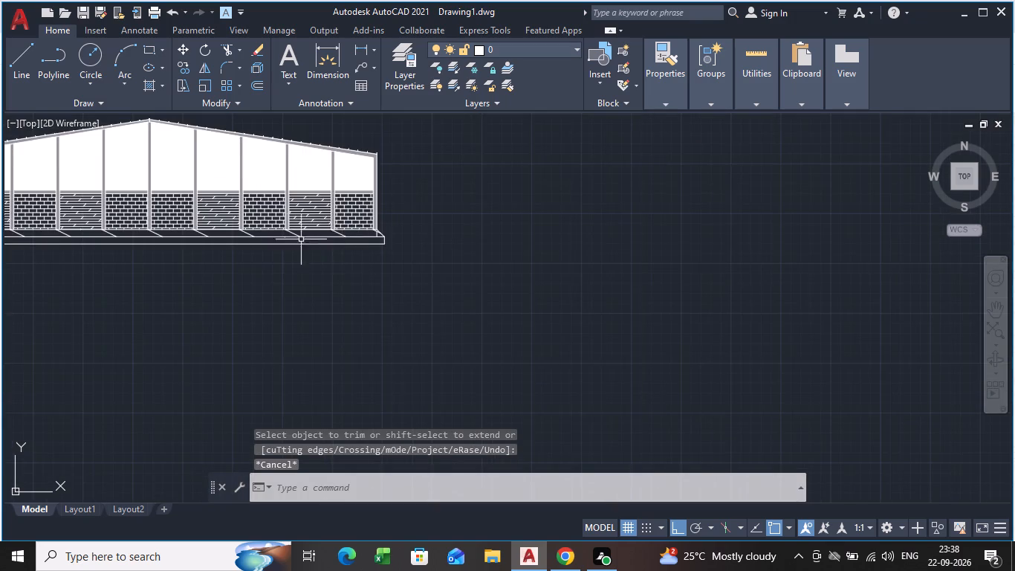
{"action": "scroll", "coordinate": [261, 231], "scroll_direction": "down", "scroll_amount": 1}
{"action": "middle_click_drag", "start_coordinate": [416, 232], "coordinate": [555, 273]}
{"action": "scroll", "coordinate": [197, 248], "scroll_direction": "up", "scroll_amount": 3}
{"action": "scroll", "coordinate": [244, 321], "scroll_direction": "up", "scroll_amount": 3}
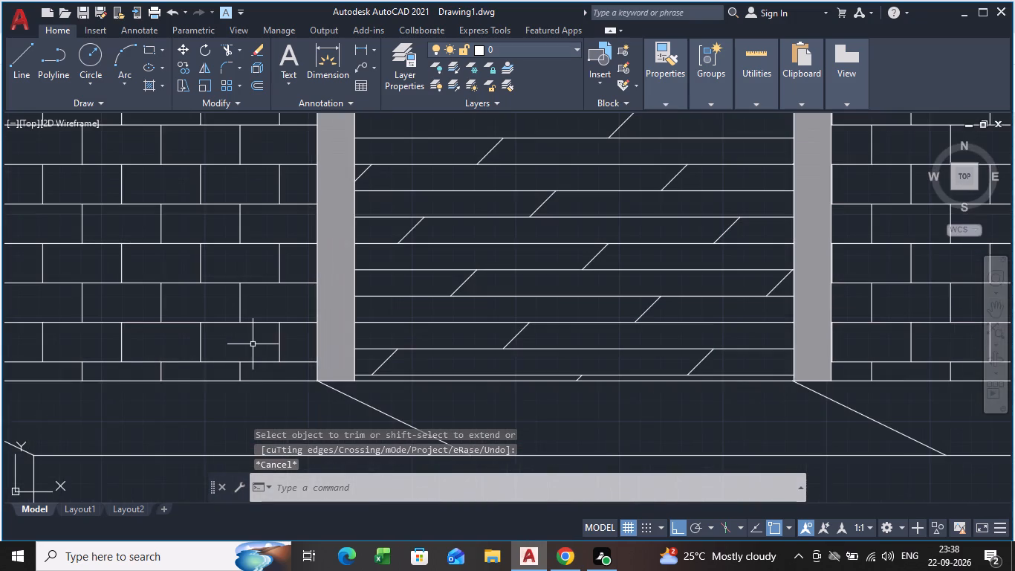
{"action": "key", "text": "l"}
{"action": "key", "text": "Return"}
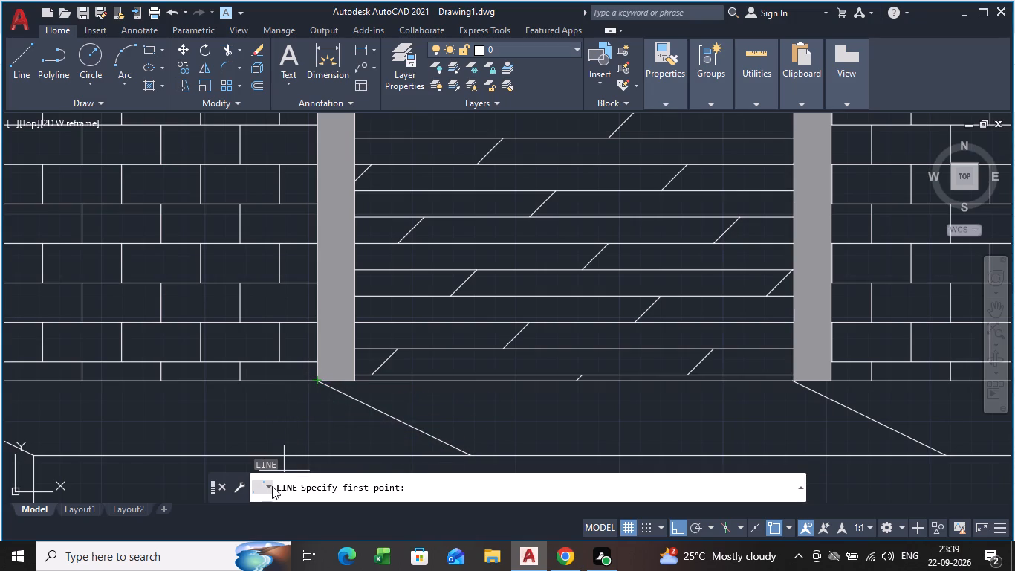
{"action": "scroll", "coordinate": [250, 396], "scroll_direction": "down", "scroll_amount": 1}
{"action": "middle_click_drag", "start_coordinate": [250, 395], "coordinate": [279, 247]}
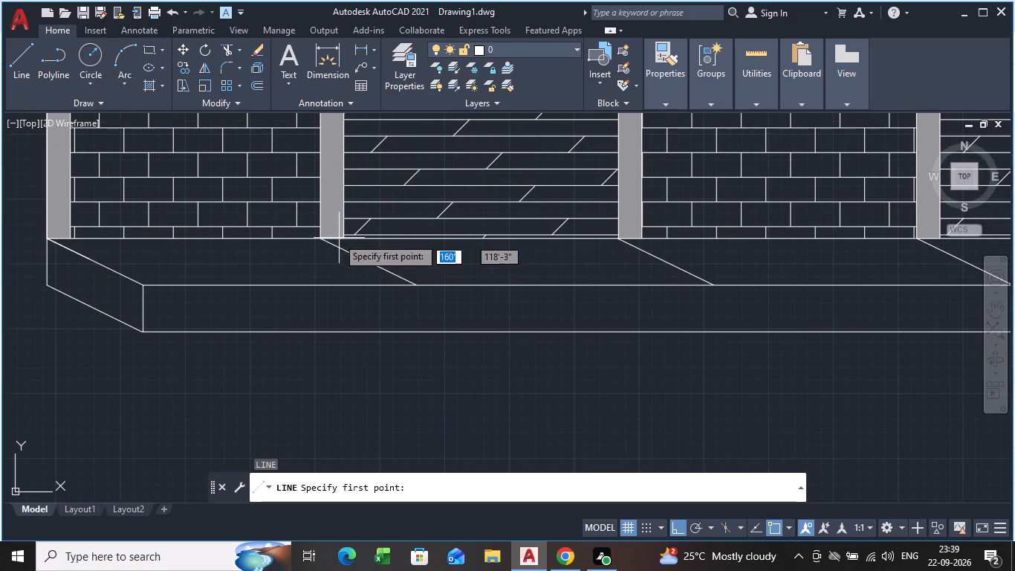
{"action": "left_click", "coordinate": [321, 239]}
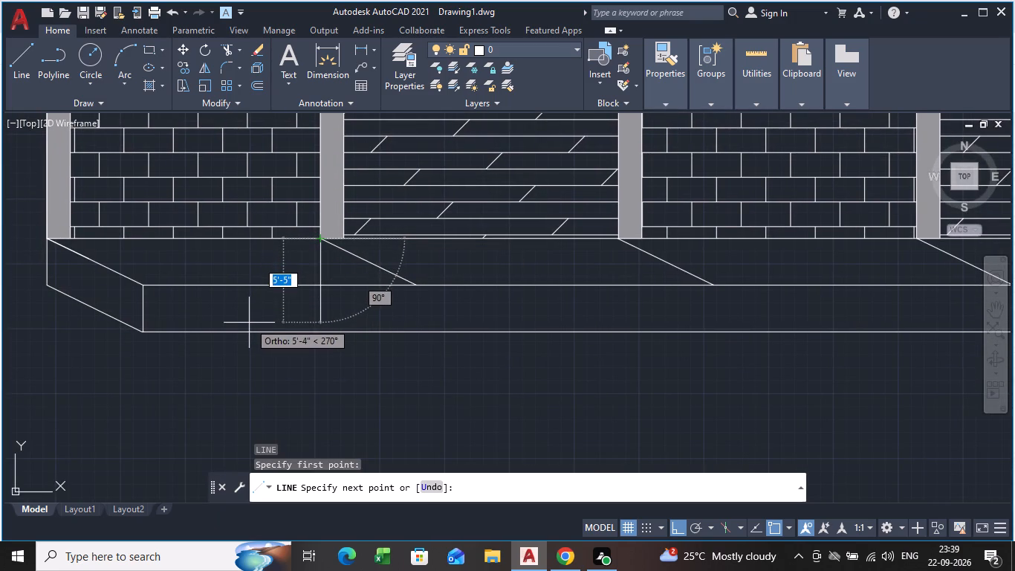
{"action": "key", "text": "ctrl+F8"}
{"action": "scroll", "coordinate": [272, 293], "scroll_direction": "up", "scroll_amount": 4}
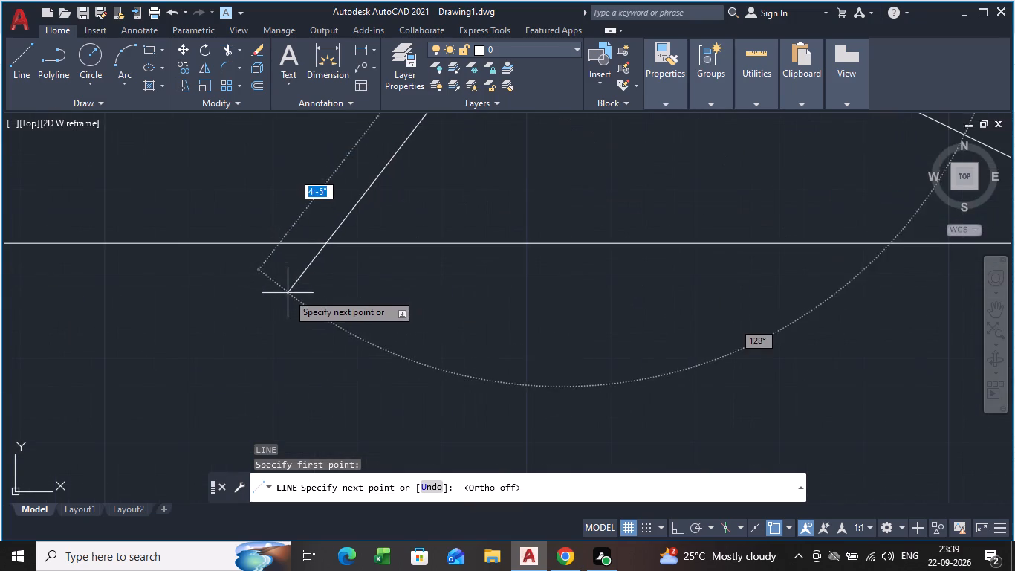
{"action": "scroll", "coordinate": [310, 254], "scroll_direction": "up", "scroll_amount": 2}
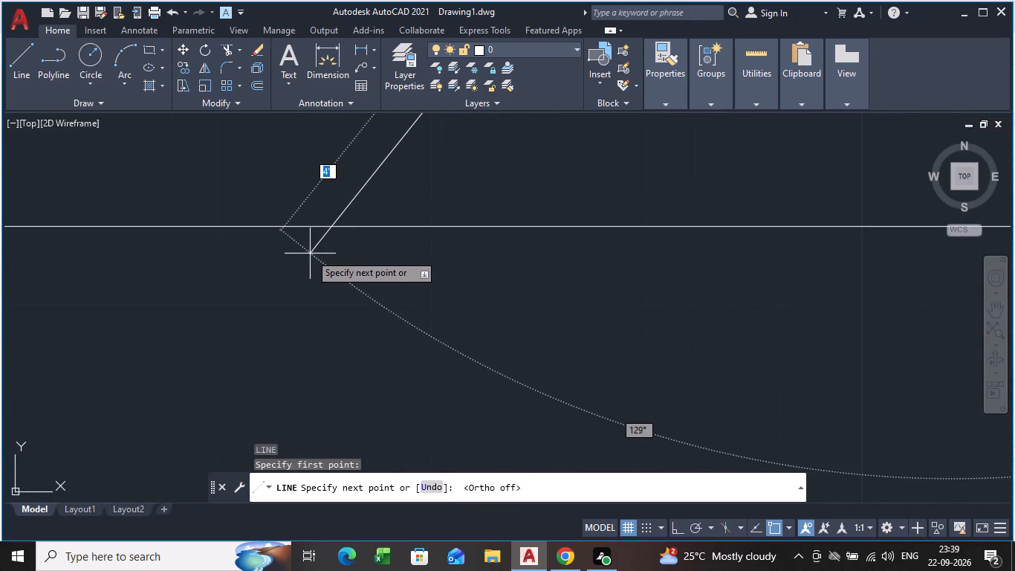
{"action": "left_click", "coordinate": [319, 229]}
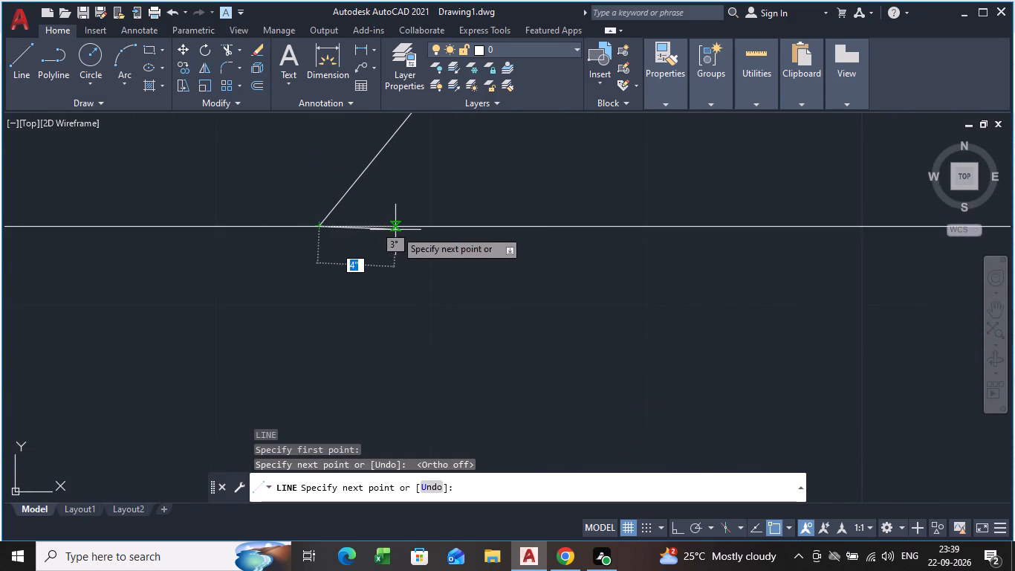
{"action": "key", "text": "Escape"}
Copy the line sloping down-left from the second column's bottom left corner to the third column's bottom left corner.
{"action": "scroll", "coordinate": [393, 232], "scroll_direction": "down", "scroll_amount": 5}
{"action": "middle_click_drag", "start_coordinate": [398, 248], "coordinate": [349, 285]}
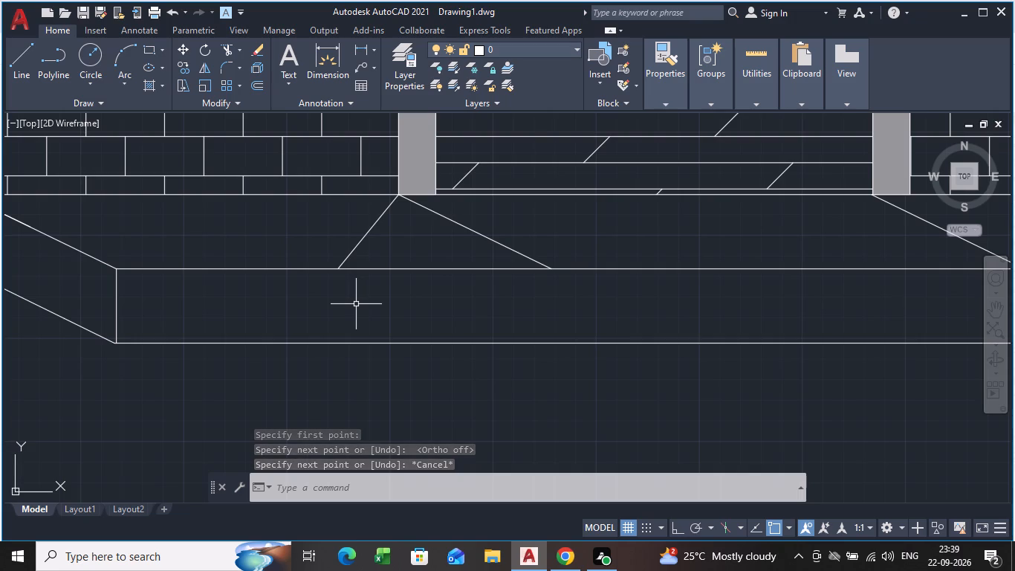
{"action": "scroll", "coordinate": [722, 254], "scroll_direction": "down", "scroll_amount": 4}
{"action": "middle_click_drag", "start_coordinate": [718, 254], "coordinate": [305, 228]}
{"action": "scroll", "coordinate": [280, 209], "scroll_direction": "up", "scroll_amount": 4}
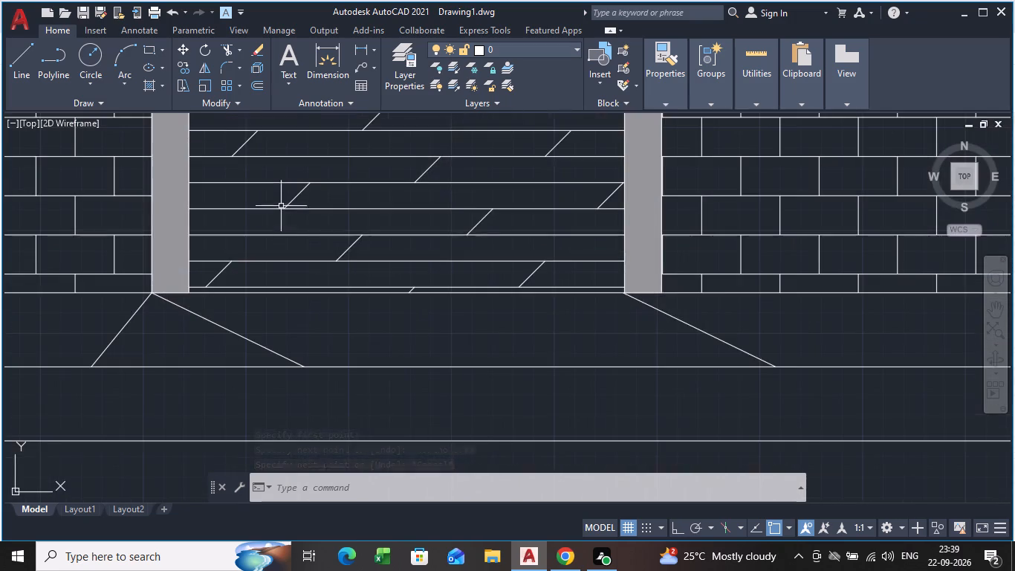
{"action": "scroll", "coordinate": [180, 279], "scroll_direction": "up", "scroll_amount": 3}
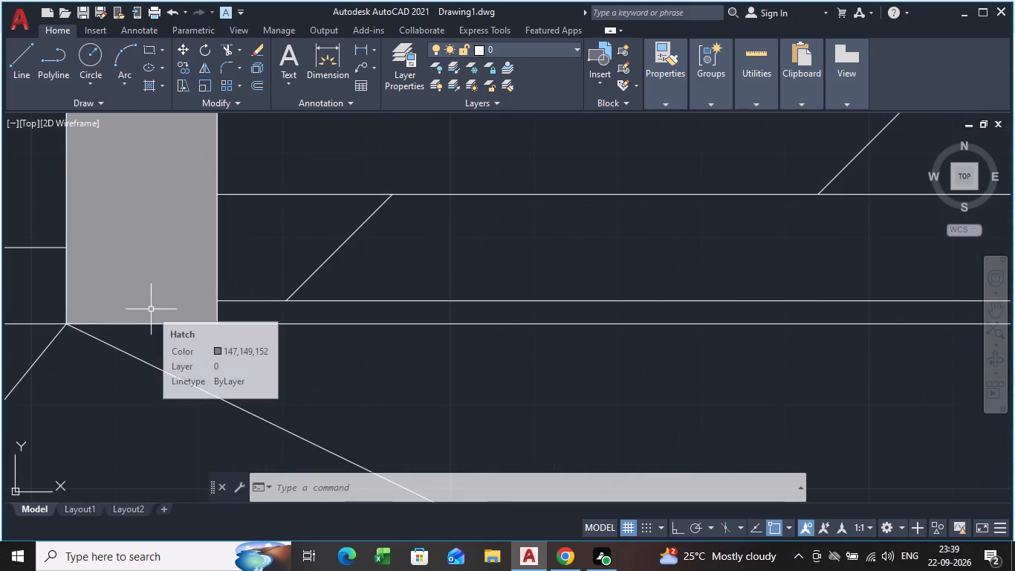
{"action": "scroll", "coordinate": [146, 314], "scroll_direction": "down", "scroll_amount": 3}
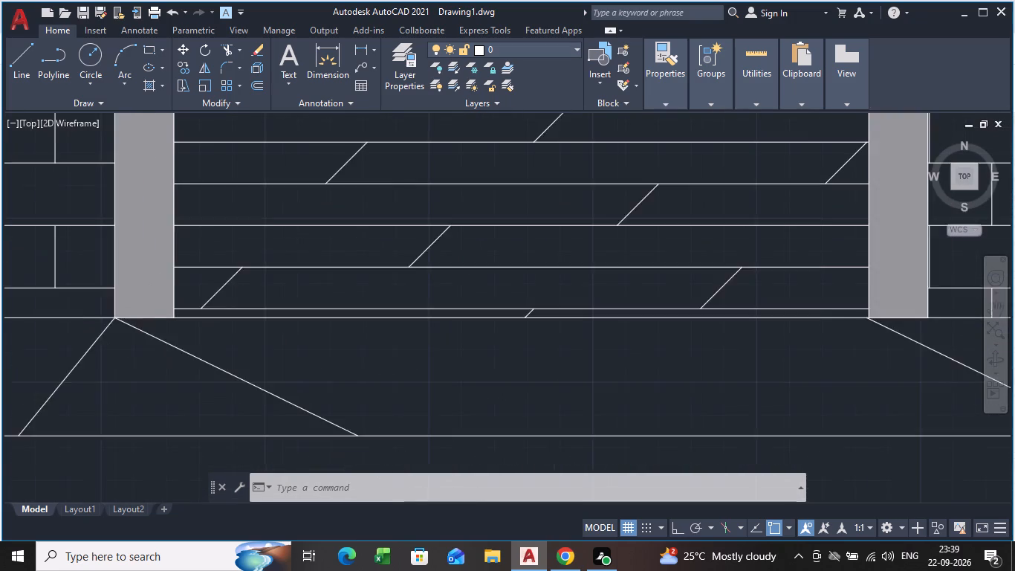
{"action": "scroll", "coordinate": [153, 313], "scroll_direction": "down", "scroll_amount": 3}
{"action": "left_click", "coordinate": [140, 321]}
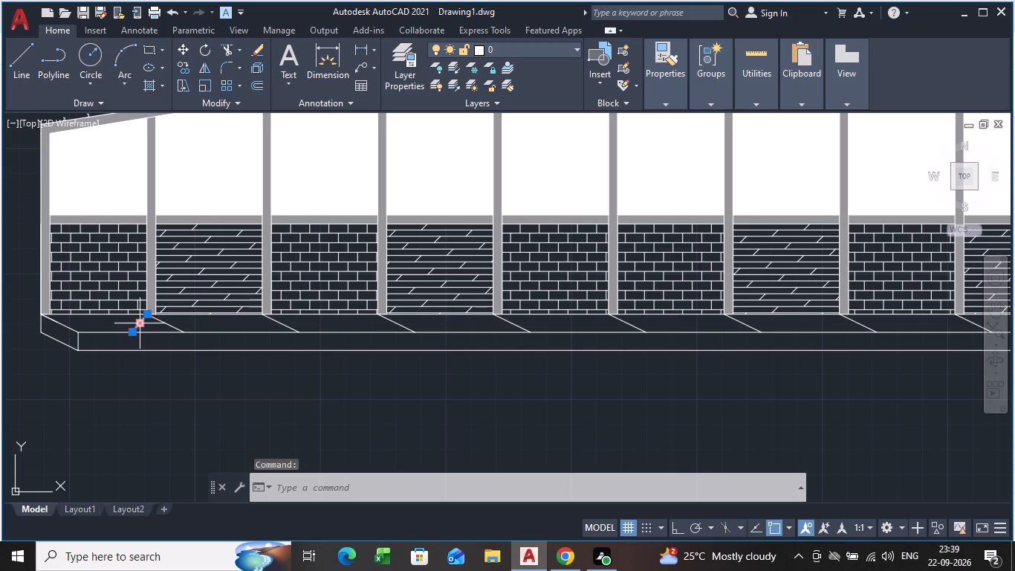
{"action": "type", "text": "co"}
{"action": "key", "text": "Return"}
{"action": "scroll", "coordinate": [147, 315], "scroll_direction": "up", "scroll_amount": 3}
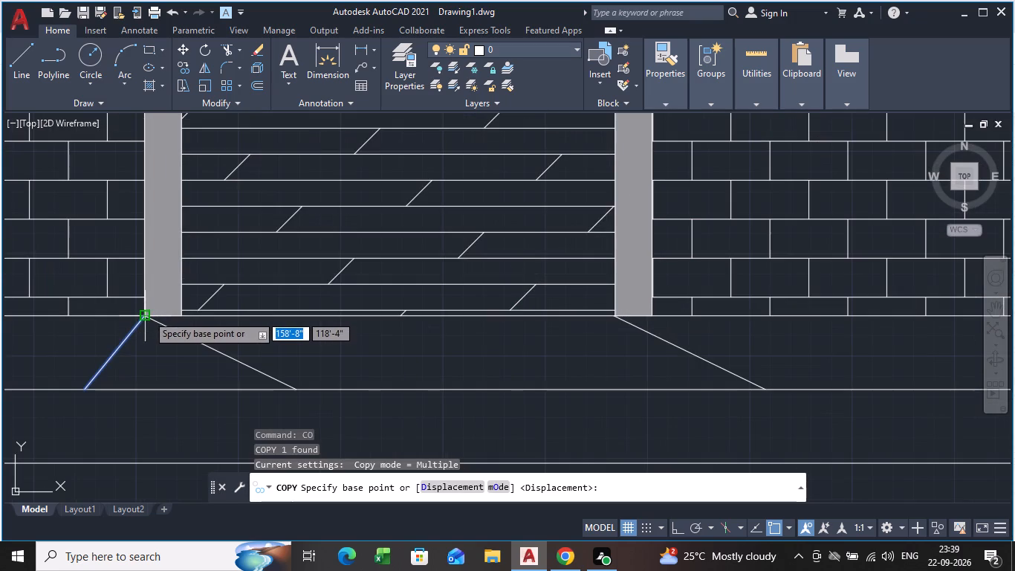
{"action": "left_click", "coordinate": [146, 315]}
{"action": "scroll", "coordinate": [615, 332], "scroll_direction": "up", "scroll_amount": 4}
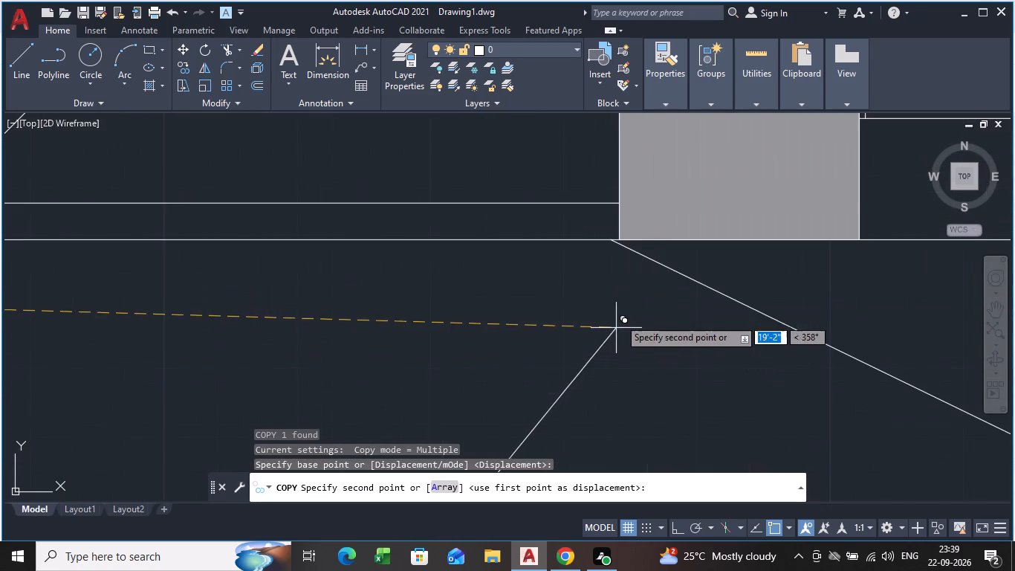
{"action": "left_click", "coordinate": [612, 239]}
Continue copying the down-left sloping line to the bottom left corners of the fourth and fifth columns from the left.
{"action": "scroll", "coordinate": [652, 270], "scroll_direction": "down", "scroll_amount": 2}
{"action": "middle_click_drag", "start_coordinate": [657, 273], "coordinate": [194, 162]}
{"action": "scroll", "coordinate": [1014, 301], "scroll_direction": "down", "scroll_amount": 2}
{"action": "middle_click_drag", "start_coordinate": [996, 294], "coordinate": [516, 277]}
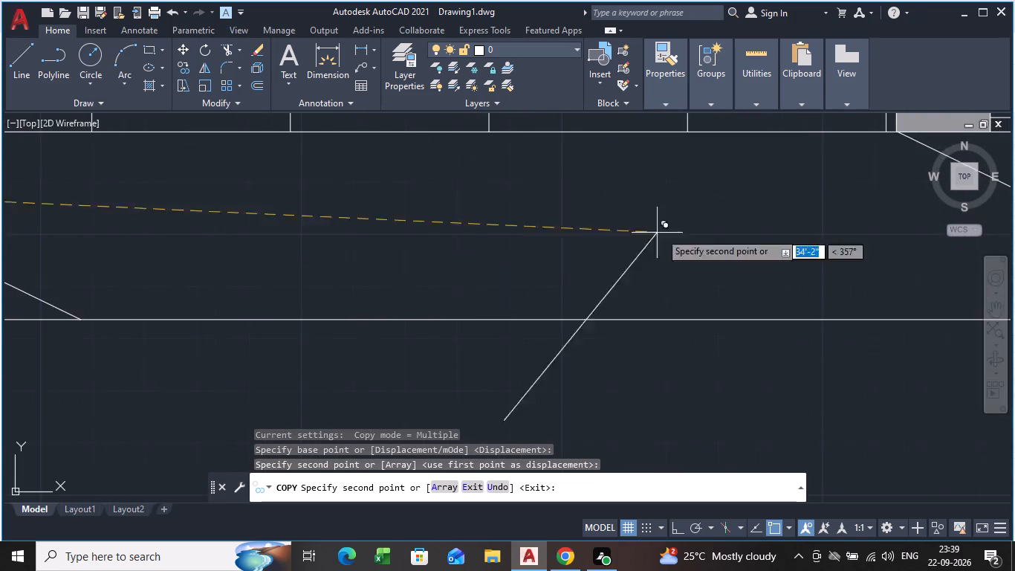
{"action": "scroll", "coordinate": [674, 232], "scroll_direction": "down", "scroll_amount": 2}
{"action": "scroll", "coordinate": [773, 189], "scroll_direction": "up", "scroll_amount": 2}
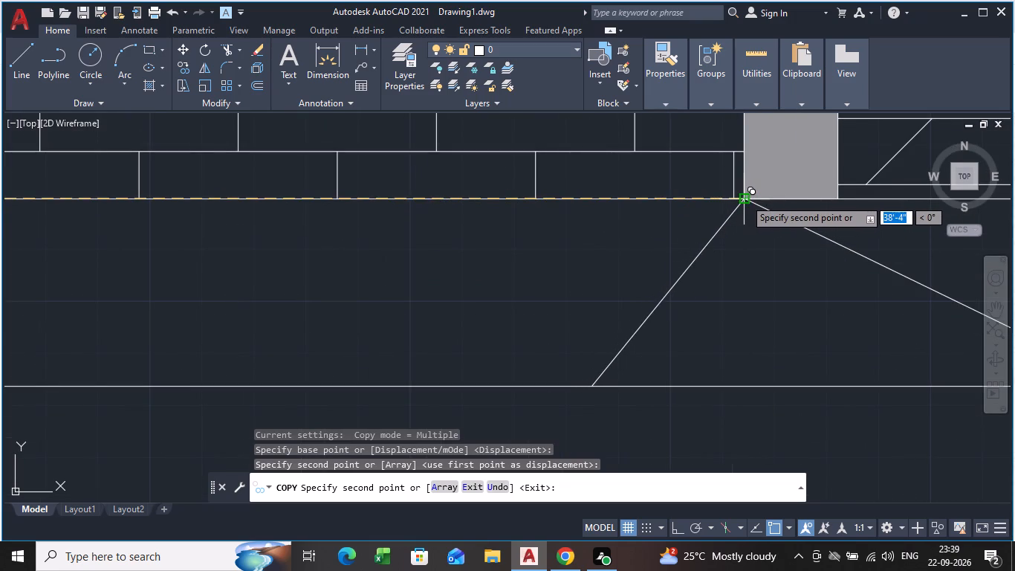
{"action": "left_click", "coordinate": [745, 199]}
{"action": "scroll", "coordinate": [779, 248], "scroll_direction": "down", "scroll_amount": 3}
{"action": "middle_click_drag", "start_coordinate": [779, 248], "coordinate": [169, 210]}
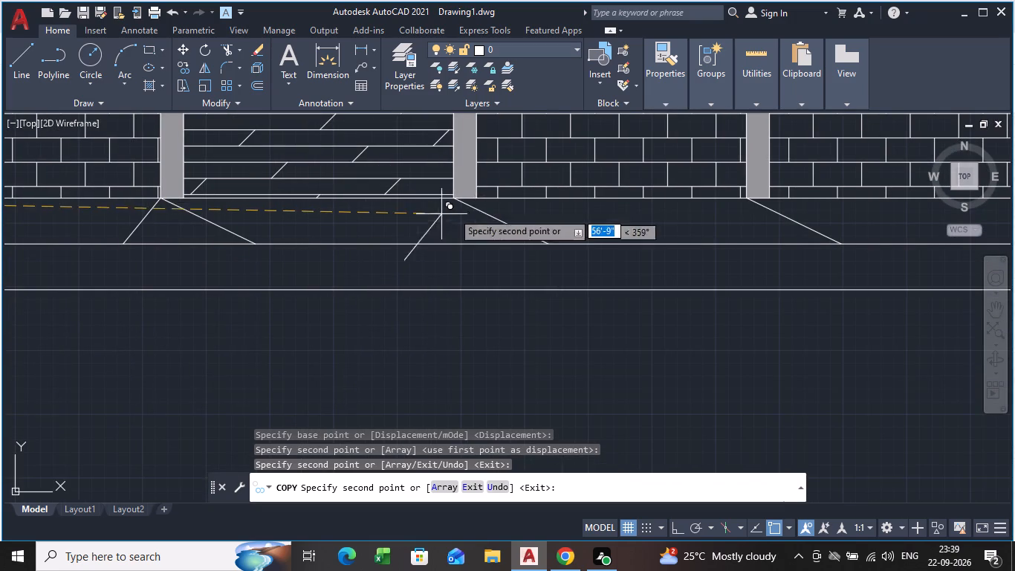
{"action": "scroll", "coordinate": [449, 199], "scroll_direction": "up", "scroll_amount": 4}
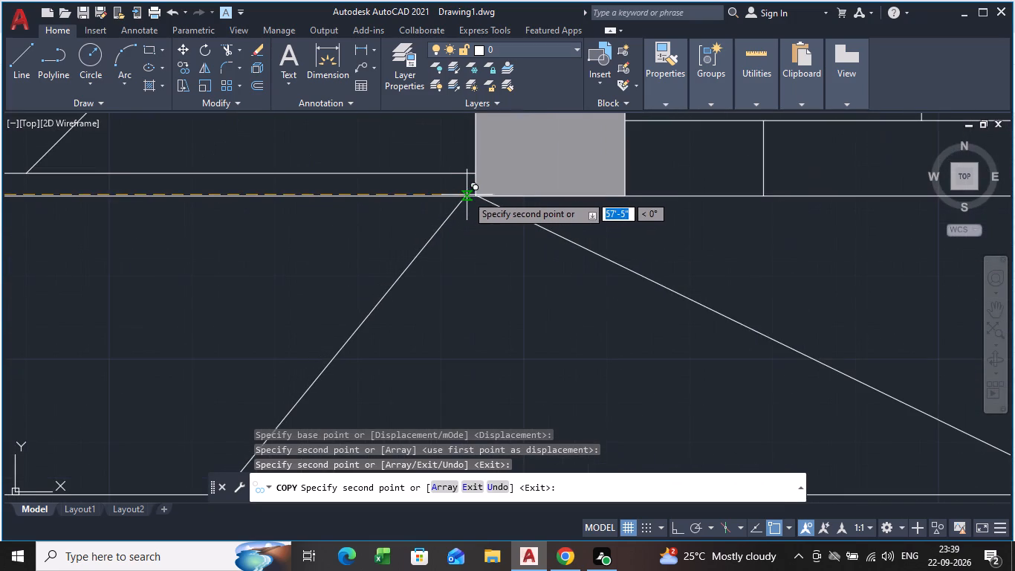
{"action": "left_click", "coordinate": [470, 196]}
Copy the same down-left sloping line to the bottom left corners of the sixth and seventh columns.
{"action": "scroll", "coordinate": [622, 262], "scroll_direction": "down", "scroll_amount": 4}
{"action": "middle_click_drag", "start_coordinate": [623, 262], "coordinate": [406, 256]}
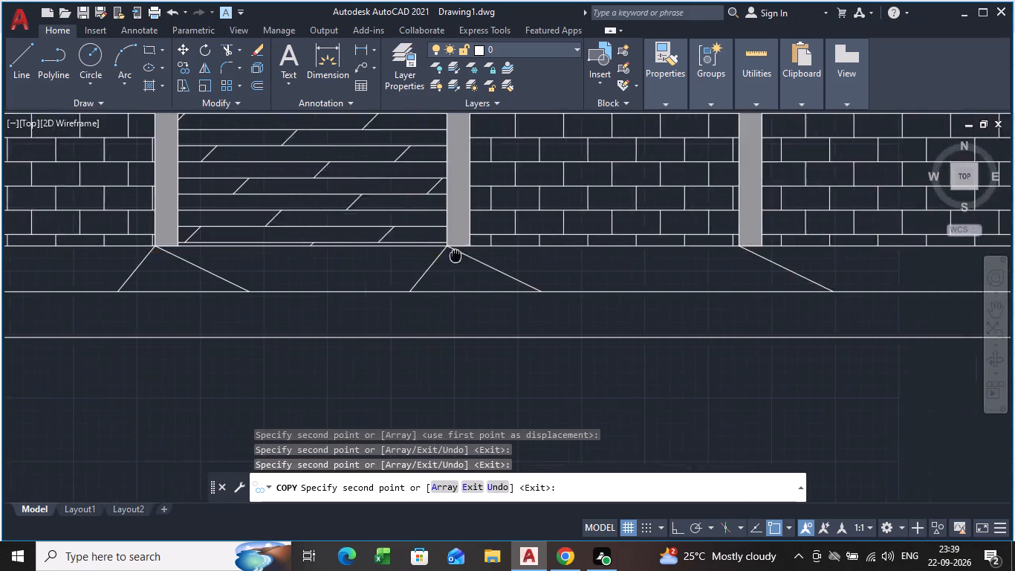
{"action": "middle_click_drag", "start_coordinate": [406, 256], "coordinate": [256, 234]}
{"action": "scroll", "coordinate": [505, 219], "scroll_direction": "up", "scroll_amount": 3}
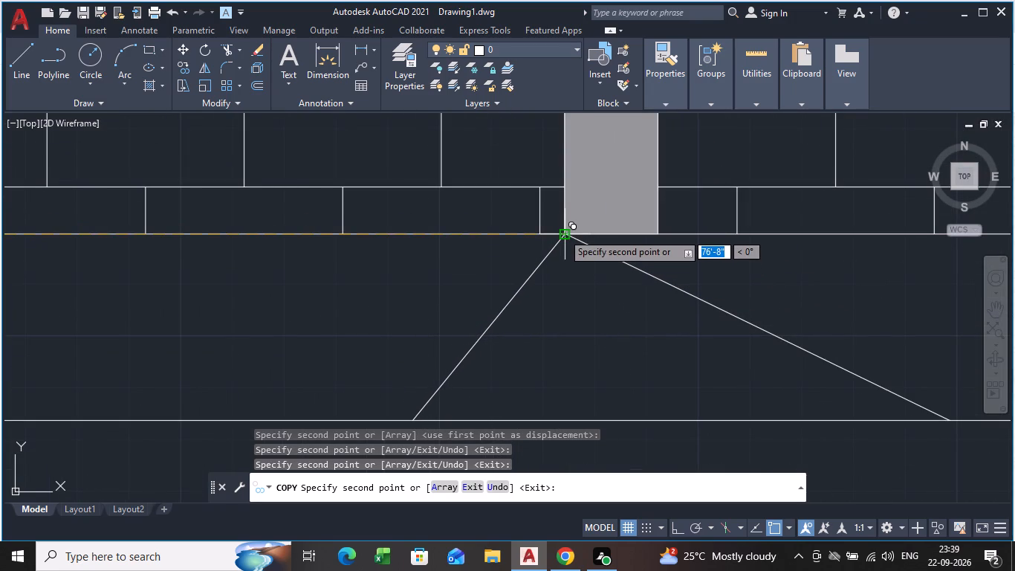
{"action": "left_click", "coordinate": [562, 233]}
{"action": "scroll", "coordinate": [672, 272], "scroll_direction": "down", "scroll_amount": 6}
{"action": "middle_click_drag", "start_coordinate": [671, 255], "coordinate": [252, 223]}
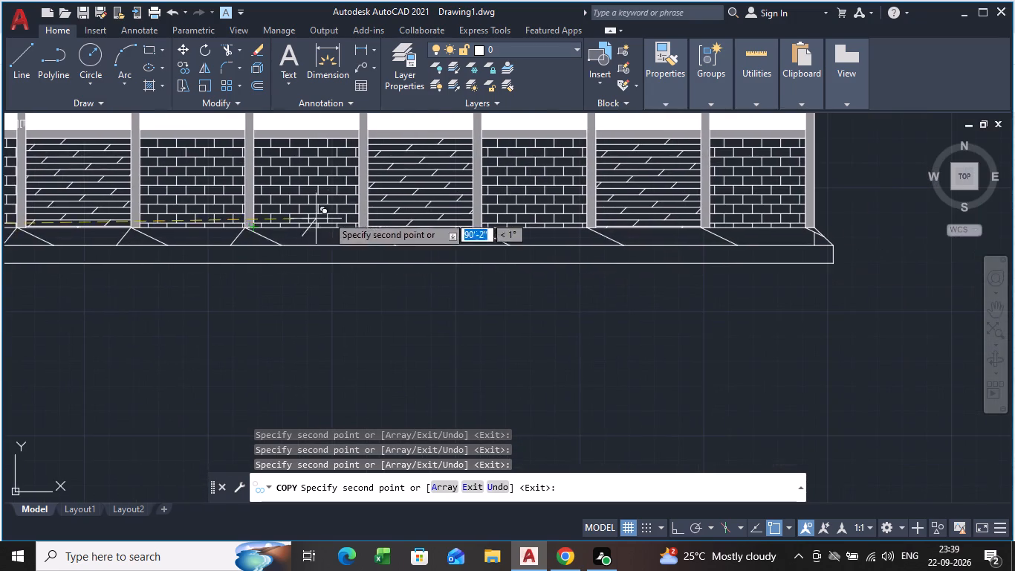
{"action": "scroll", "coordinate": [328, 216], "scroll_direction": "up", "scroll_amount": 4}
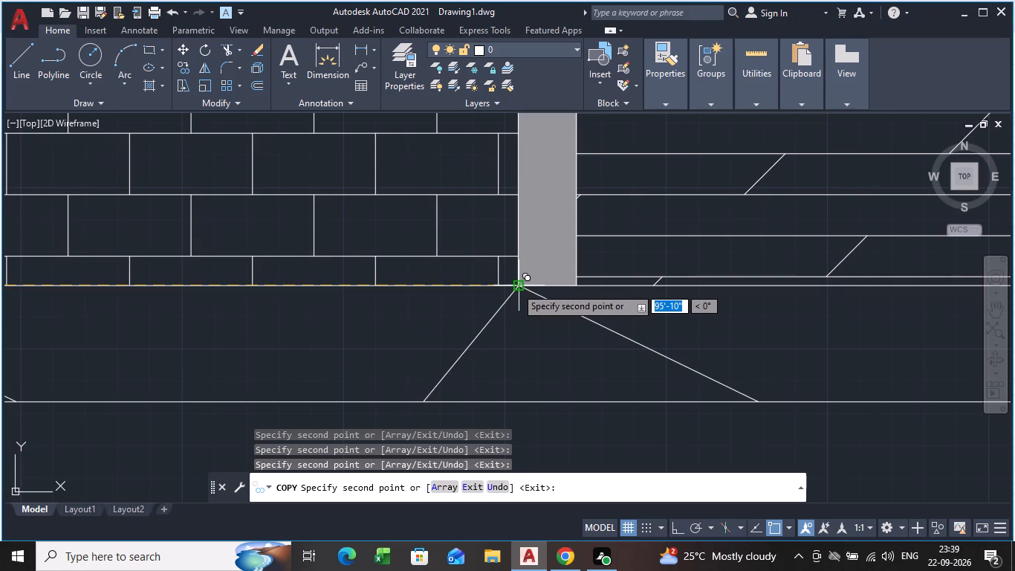
{"action": "left_click", "coordinate": [514, 285]}
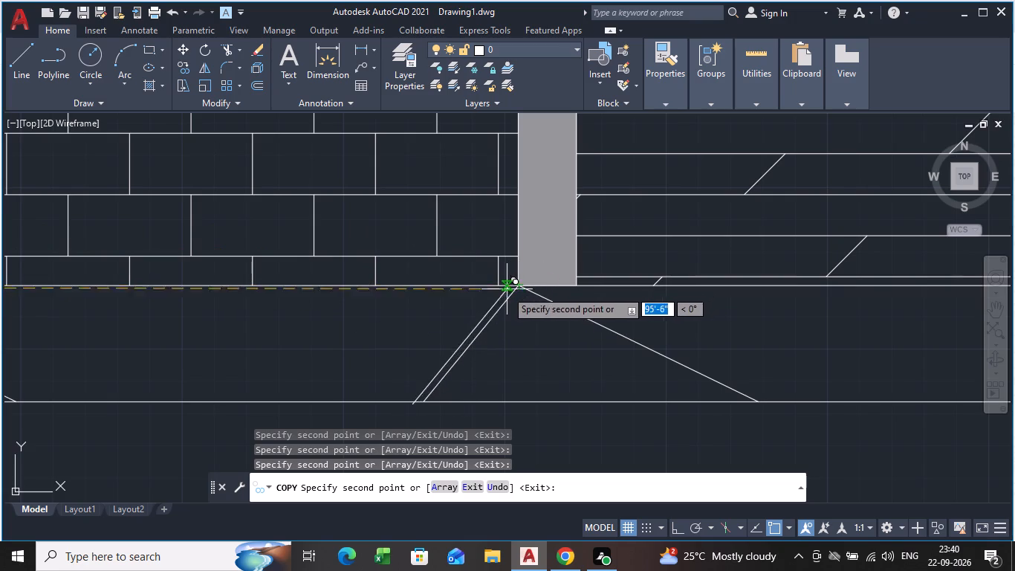
With ortho on, copy the down-left sloping line to the bottom left corners of the eighth and ninth columns.
{"action": "key", "text": "ctrl+F8"}
{"action": "scroll", "coordinate": [669, 326], "scroll_direction": "down", "scroll_amount": 4}
{"action": "middle_click_drag", "start_coordinate": [658, 290], "coordinate": [111, 174]}
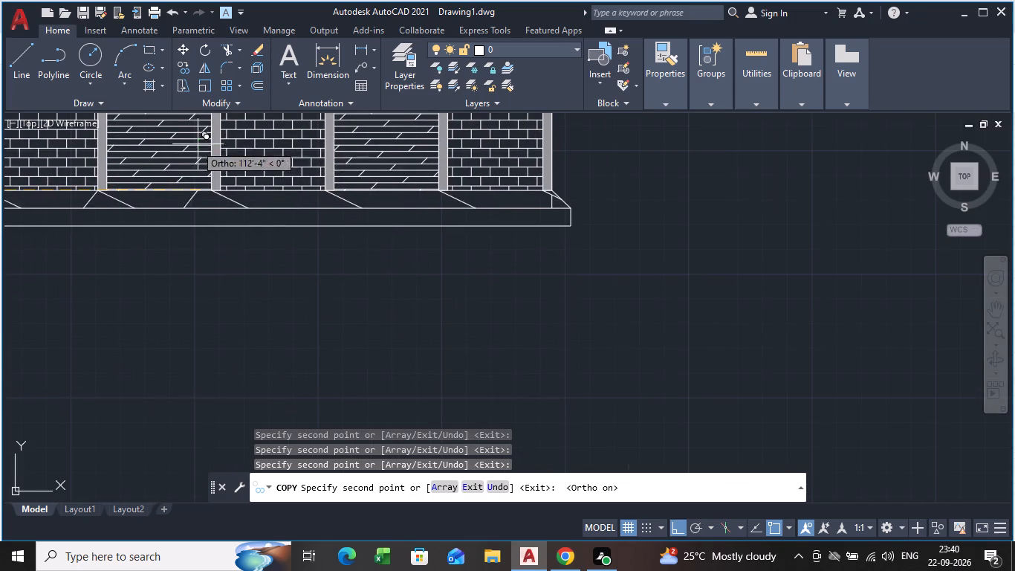
{"action": "scroll", "coordinate": [160, 157], "scroll_direction": "up", "scroll_amount": 3}
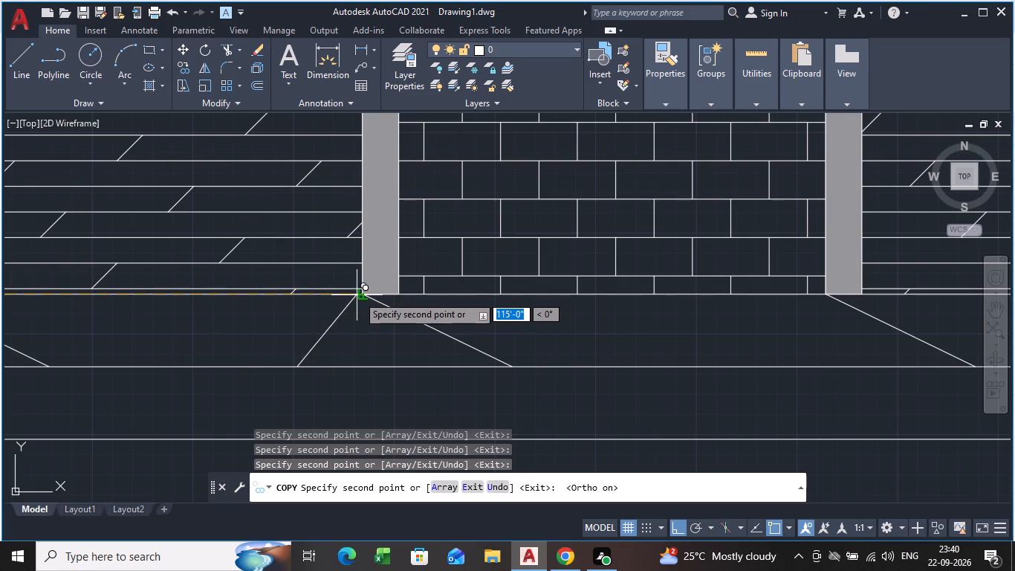
{"action": "left_click", "coordinate": [357, 295]}
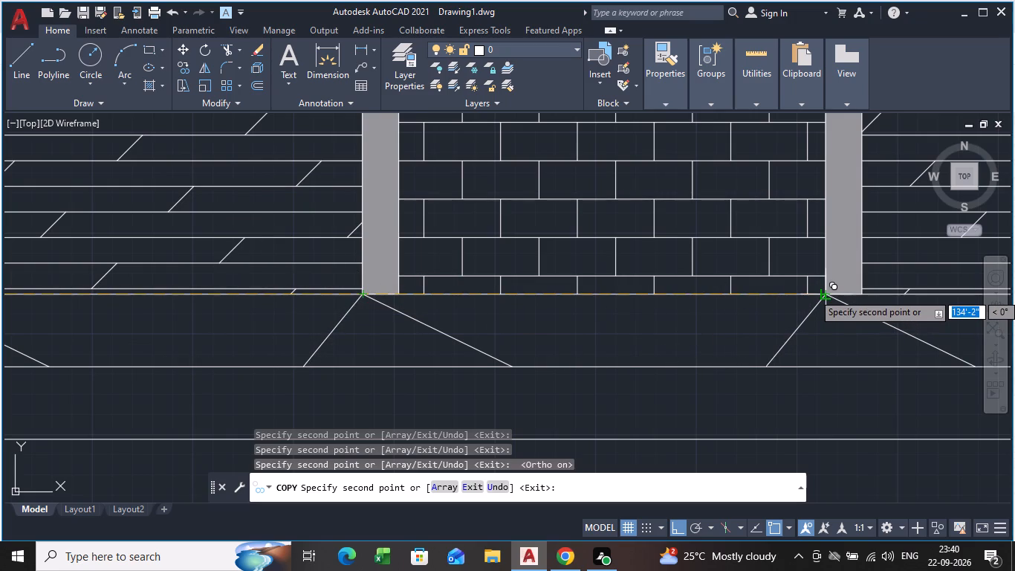
{"action": "left_click", "coordinate": [826, 293]}
Copy the down-left sloping line to the bottom left corners of the tenth and rightmost columns, and end the copying.
{"action": "scroll", "coordinate": [883, 332], "scroll_direction": "down", "scroll_amount": 3}
{"action": "middle_click_drag", "start_coordinate": [892, 333], "coordinate": [368, 256]}
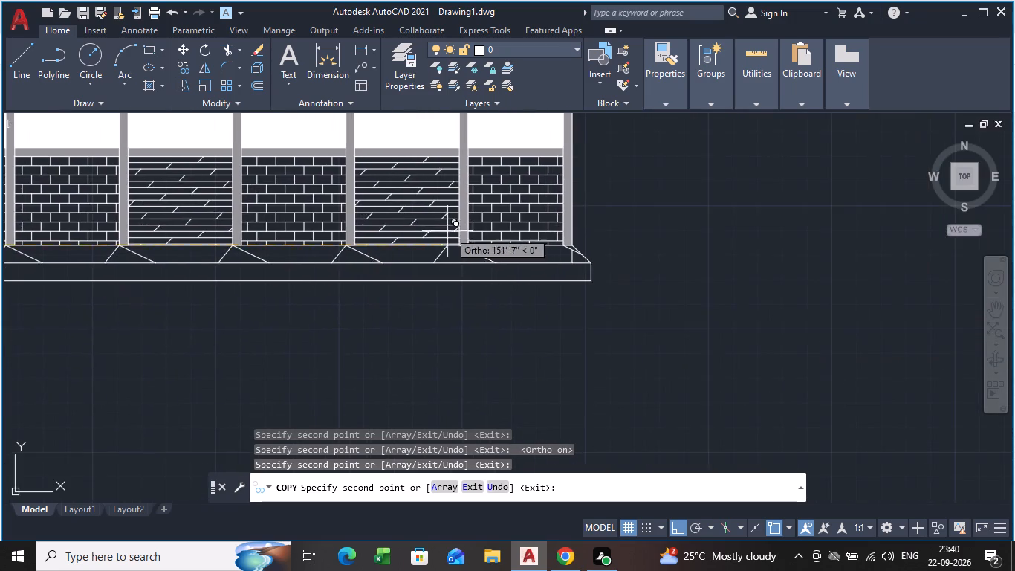
{"action": "scroll", "coordinate": [450, 231], "scroll_direction": "up", "scroll_amount": 3}
{"action": "left_click", "coordinate": [482, 285]}
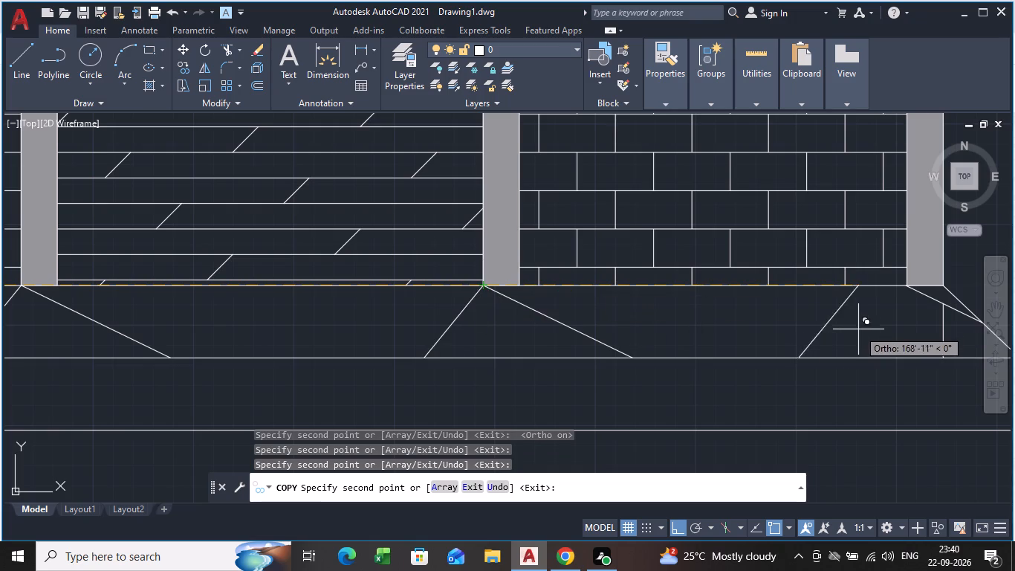
{"action": "left_click", "coordinate": [908, 309]}
{"action": "key", "text": "Escape"}
{"action": "scroll", "coordinate": [656, 303], "scroll_direction": "down", "scroll_amount": 4}
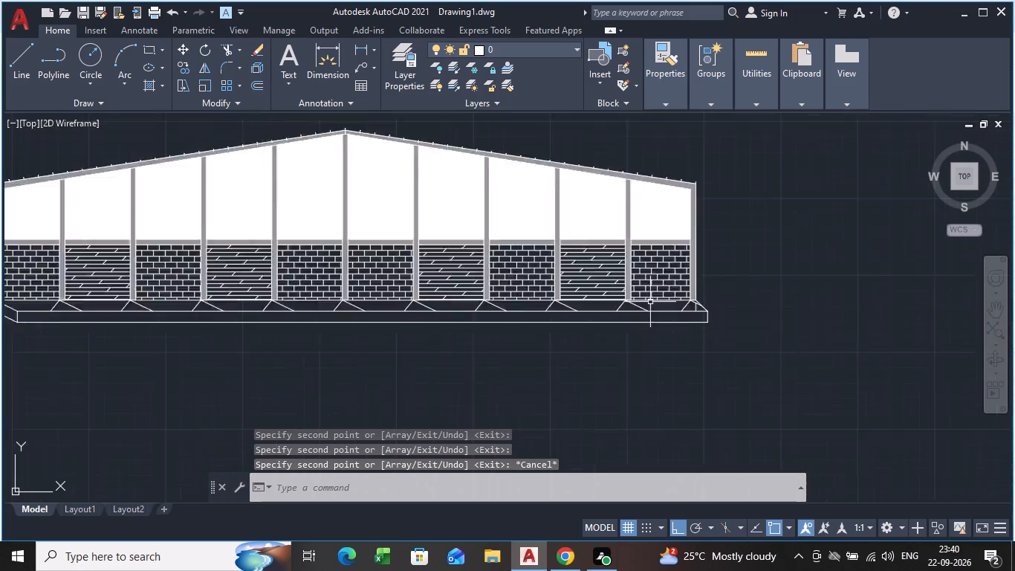
{"action": "scroll", "coordinate": [650, 302], "scroll_direction": "down", "scroll_amount": 1}
{"action": "scroll", "coordinate": [380, 303], "scroll_direction": "up", "scroll_amount": 2}
{"action": "scroll", "coordinate": [334, 291], "scroll_direction": "down", "scroll_amount": 1}
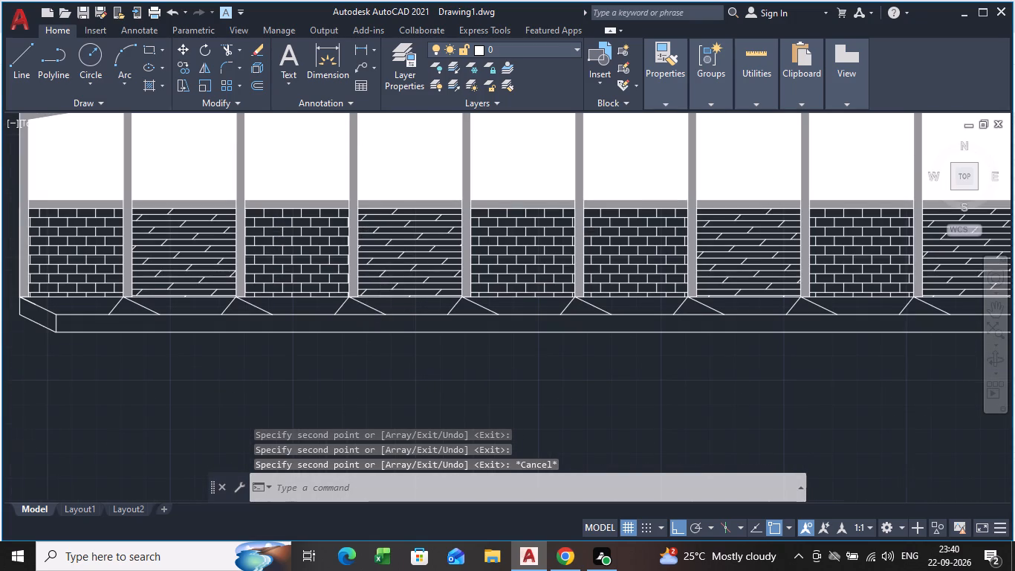
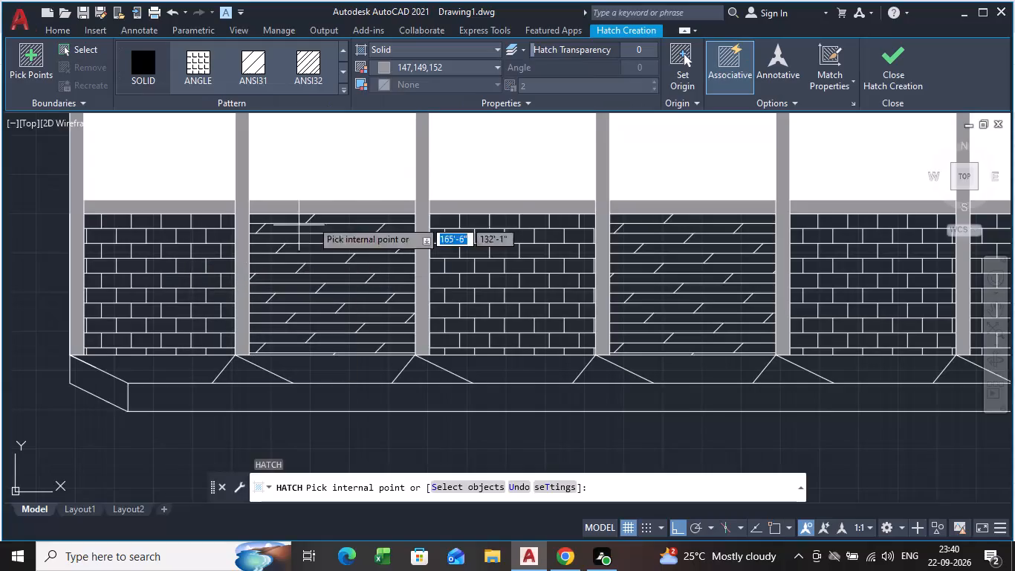
Fill the plinth's sloped bays below the first two wall panels with solid hatch in colour 248,153,30.
{"action": "left_click", "coordinate": [444, 68]}
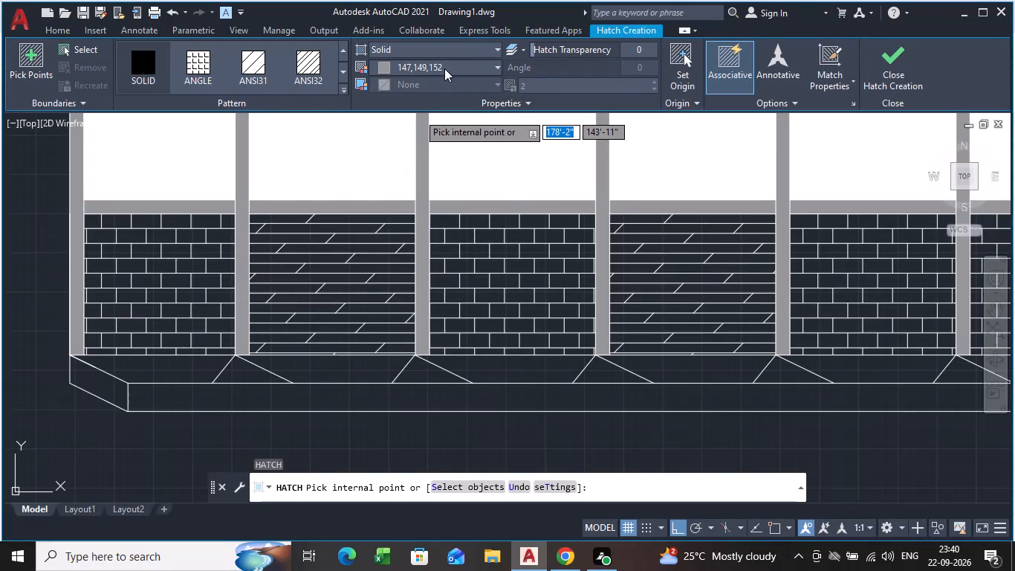
{"action": "left_click", "coordinate": [407, 172]}
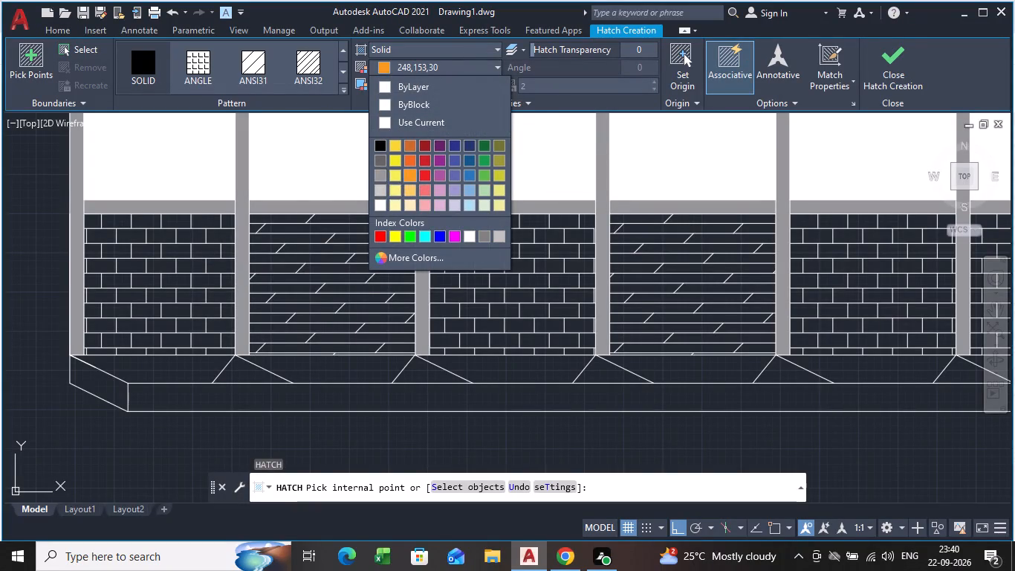
{"action": "left_click", "coordinate": [181, 371]}
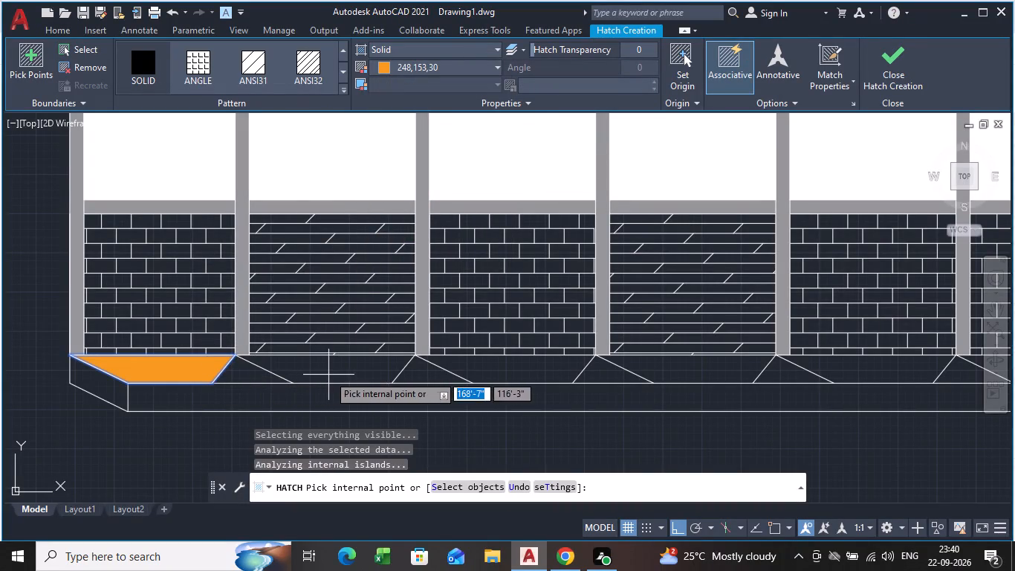
{"action": "left_click", "coordinate": [328, 375]}
Change the plinth hatch colour to 242,103,34.
{"action": "left_click", "coordinate": [476, 73]}
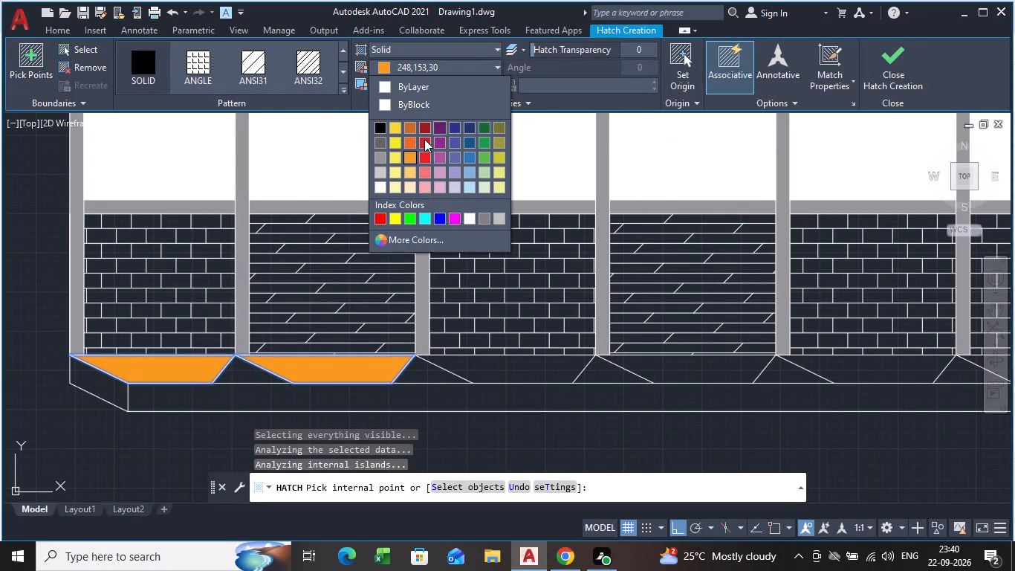
{"action": "left_click", "coordinate": [411, 132]}
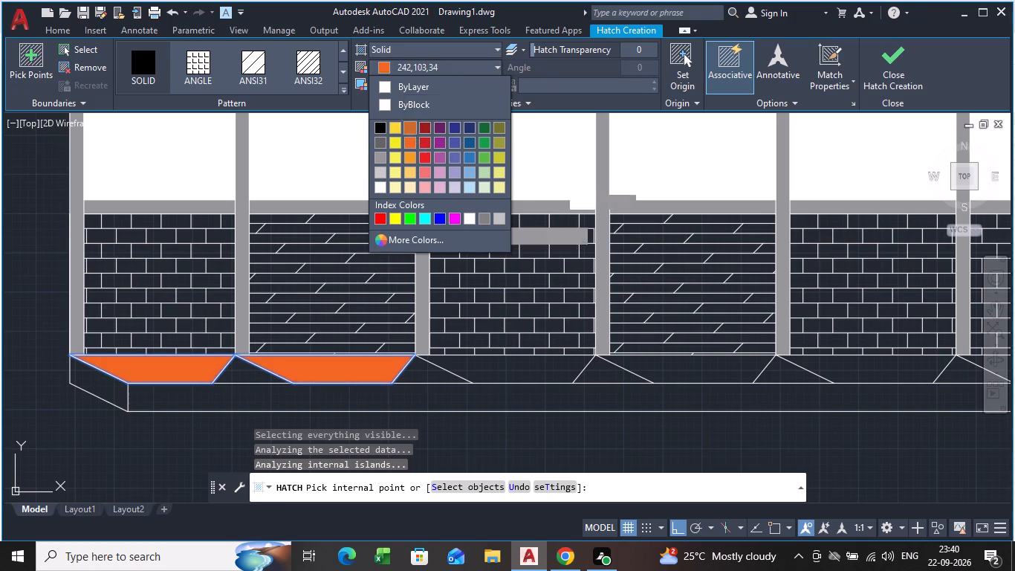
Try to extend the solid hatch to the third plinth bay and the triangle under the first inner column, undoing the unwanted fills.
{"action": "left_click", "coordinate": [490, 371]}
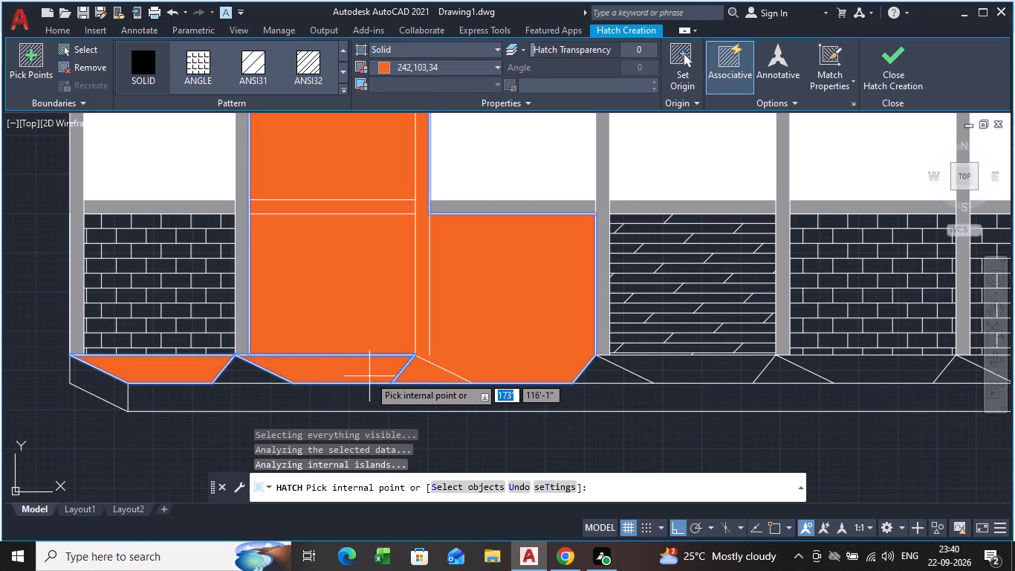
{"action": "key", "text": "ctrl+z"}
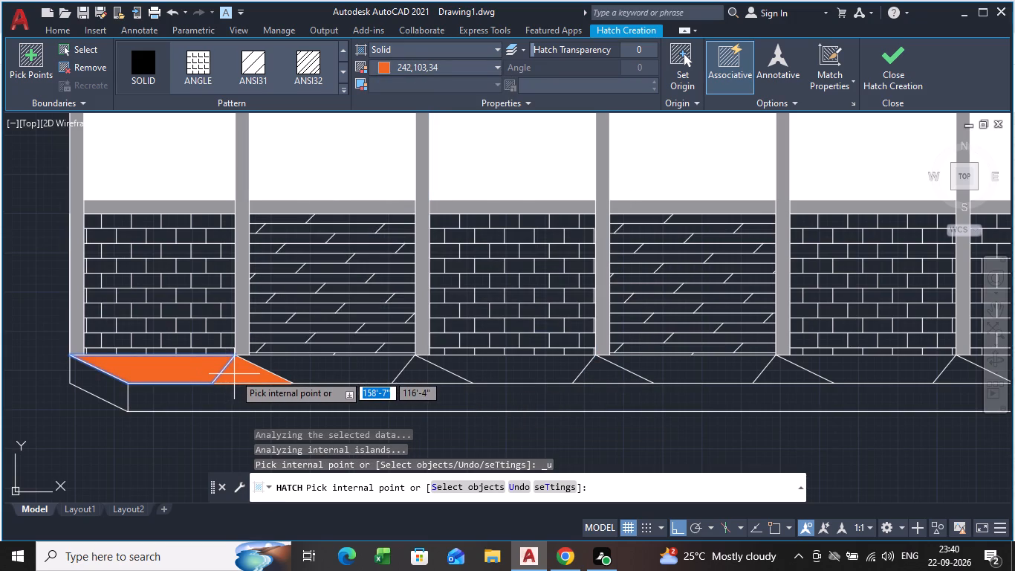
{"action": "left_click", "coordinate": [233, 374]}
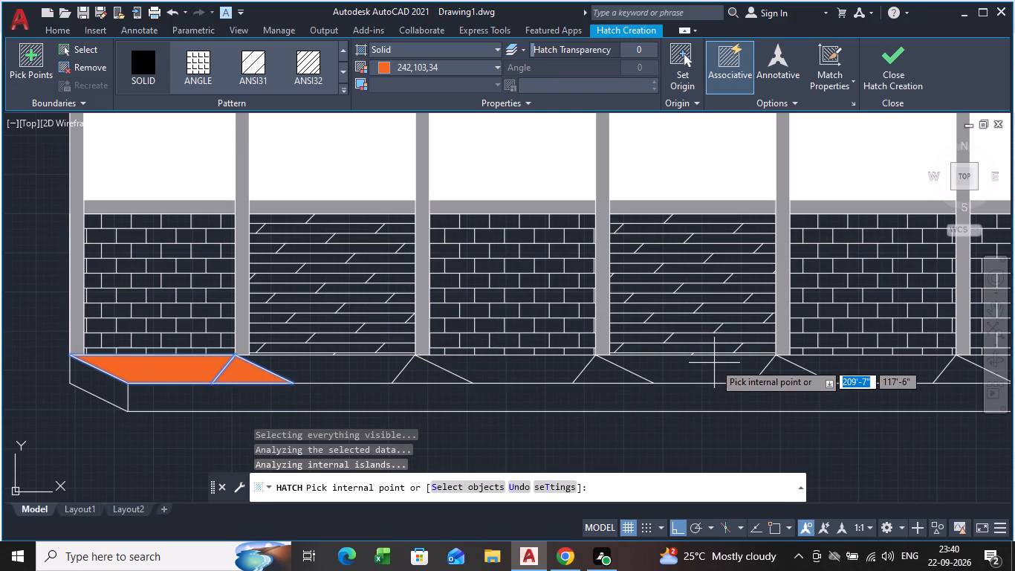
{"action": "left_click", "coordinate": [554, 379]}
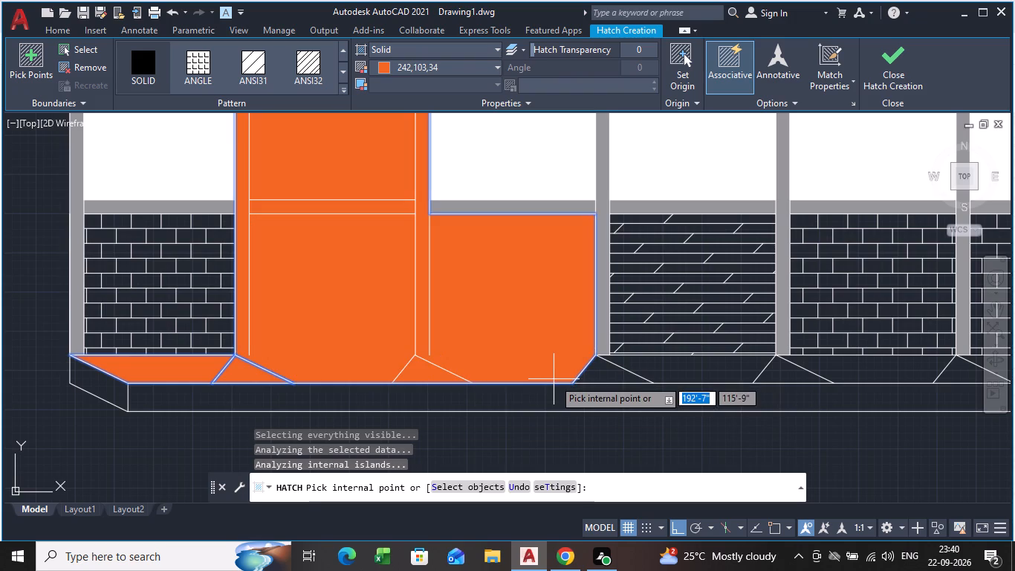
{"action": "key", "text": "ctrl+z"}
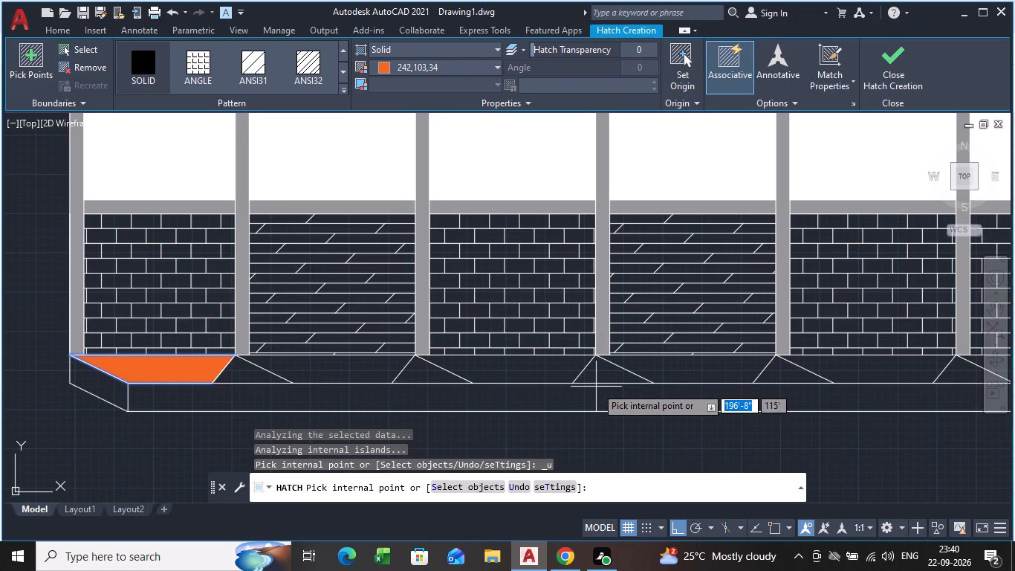
Fill the plinth's long front strip and its left slanted end face with the 242,103,34 solid hatch.
{"action": "left_click", "coordinate": [431, 397]}
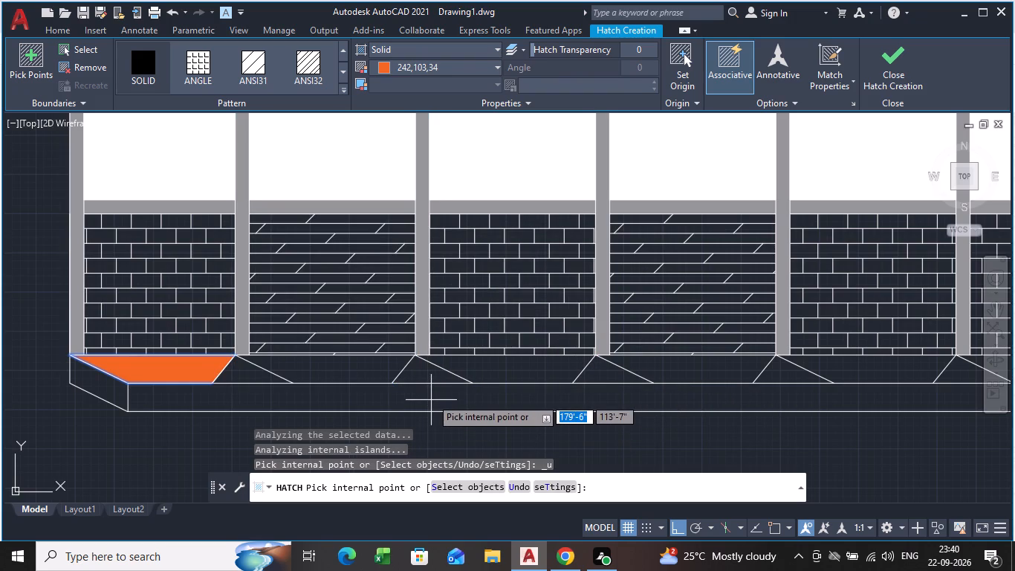
{"action": "left_click", "coordinate": [95, 387]}
Fill the three small pieces at the plinth's right end, below the last column, with the same solid hatch.
{"action": "scroll", "coordinate": [713, 434], "scroll_direction": "down", "scroll_amount": 1}
{"action": "middle_click_drag", "start_coordinate": [718, 431], "coordinate": [282, 358]}
{"action": "middle_click_drag", "start_coordinate": [938, 406], "coordinate": [471, 348]}
{"action": "scroll", "coordinate": [538, 254], "scroll_direction": "up", "scroll_amount": 3}
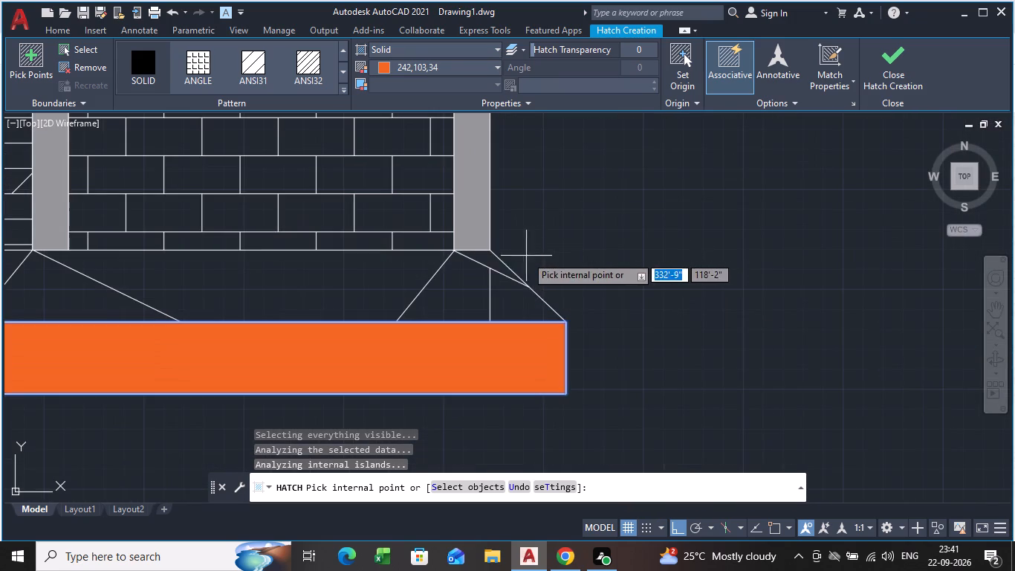
{"action": "left_click", "coordinate": [509, 299]}
{"action": "left_click", "coordinate": [484, 259]}
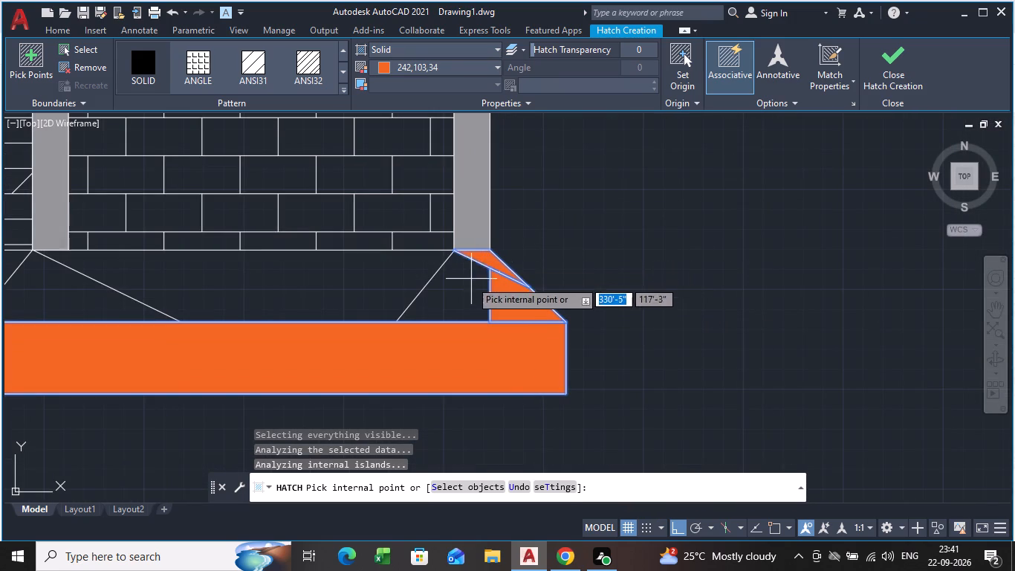
{"action": "left_click", "coordinate": [469, 299]}
Fill the plinth bays below the tenth, eighth, sixth and fifth wall panels, plus the triangles following the last three.
{"action": "scroll", "coordinate": [389, 331], "scroll_direction": "down", "scroll_amount": 2}
{"action": "middle_click_drag", "start_coordinate": [406, 324], "coordinate": [631, 342]}
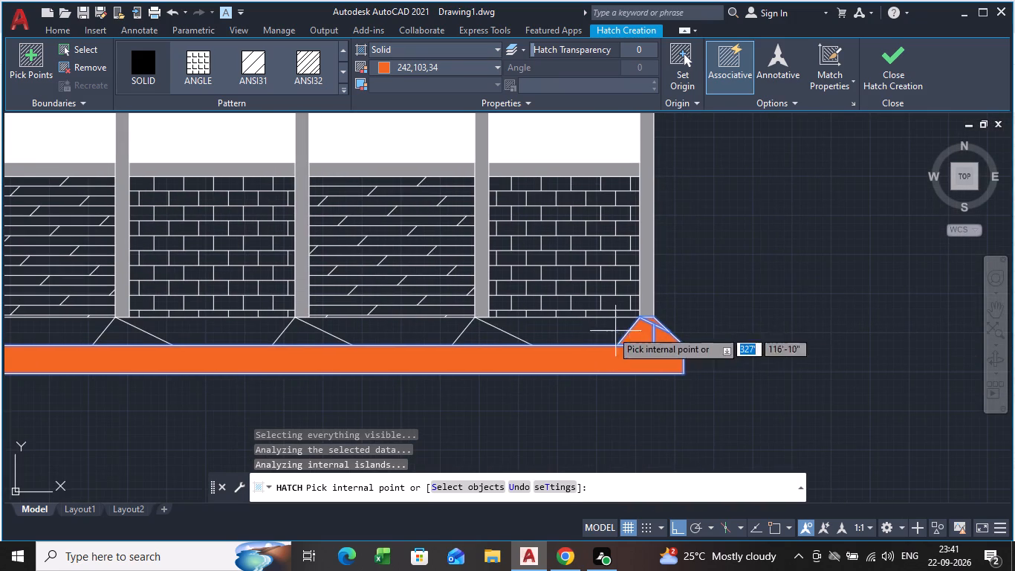
{"action": "left_click", "coordinate": [556, 336]}
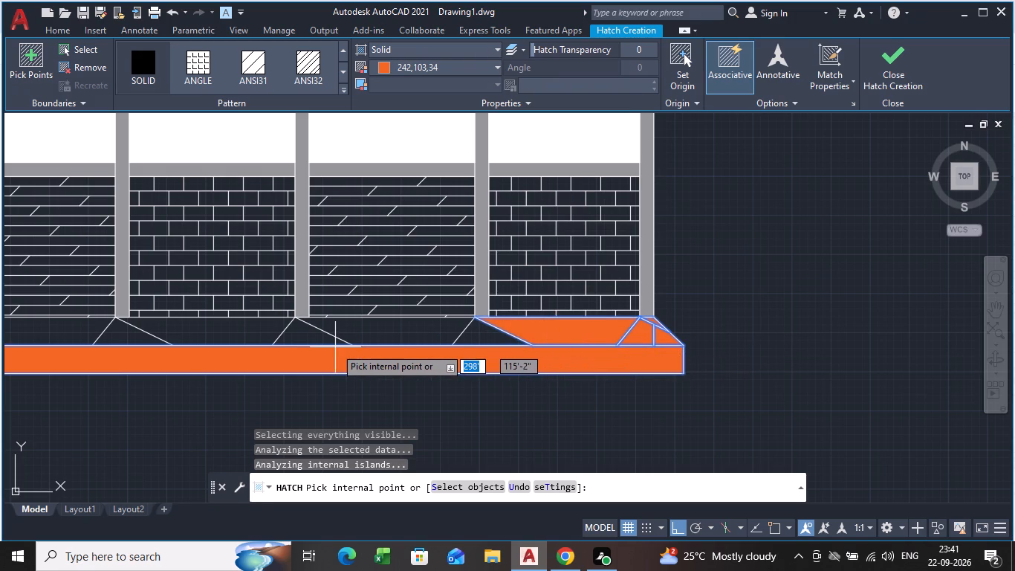
{"action": "left_click", "coordinate": [289, 338]}
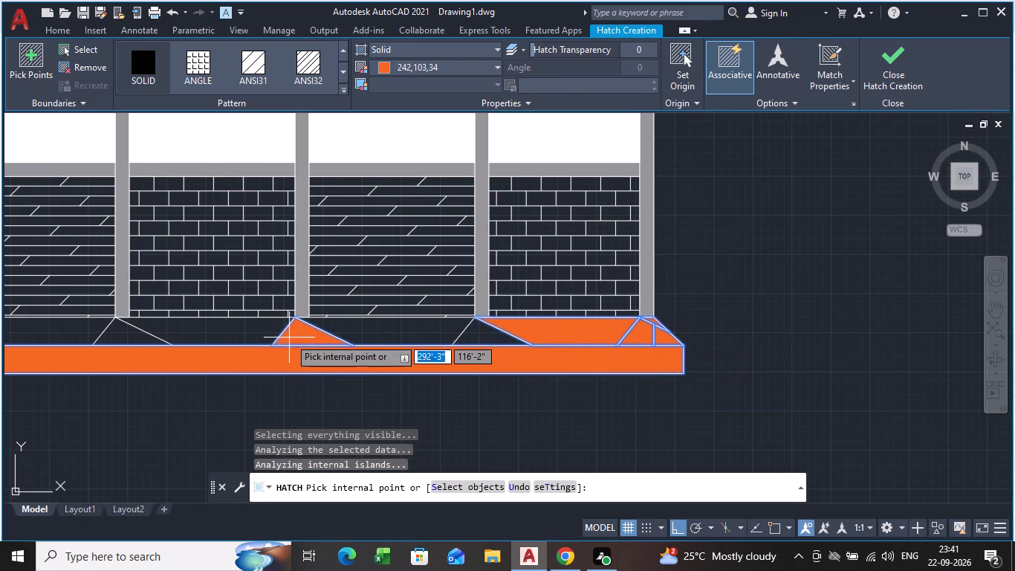
{"action": "left_click", "coordinate": [251, 332]}
{"action": "middle_click_drag", "start_coordinate": [251, 335], "coordinate": [727, 358]}
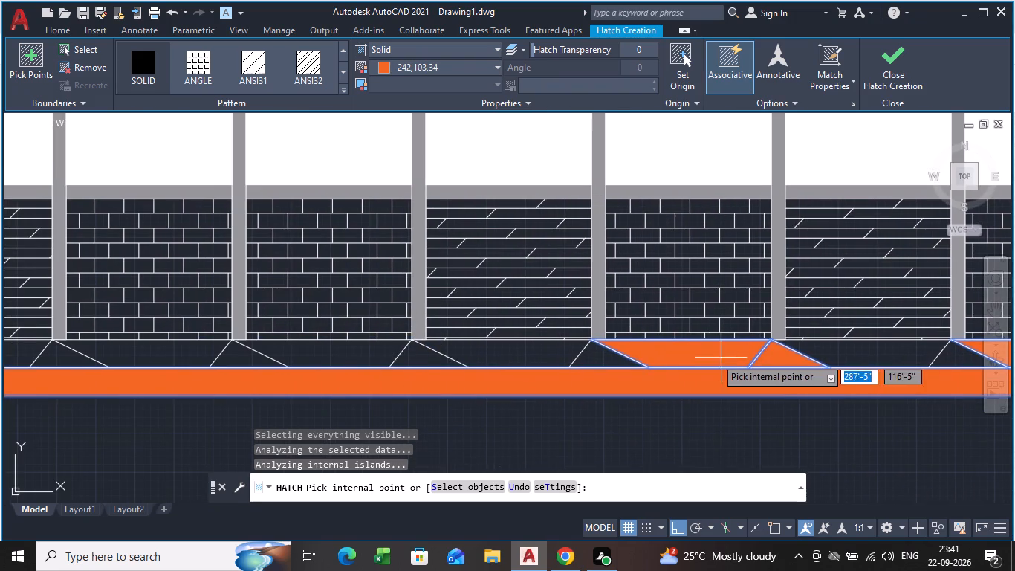
{"action": "left_click", "coordinate": [402, 362]}
{"action": "left_click", "coordinate": [346, 353]}
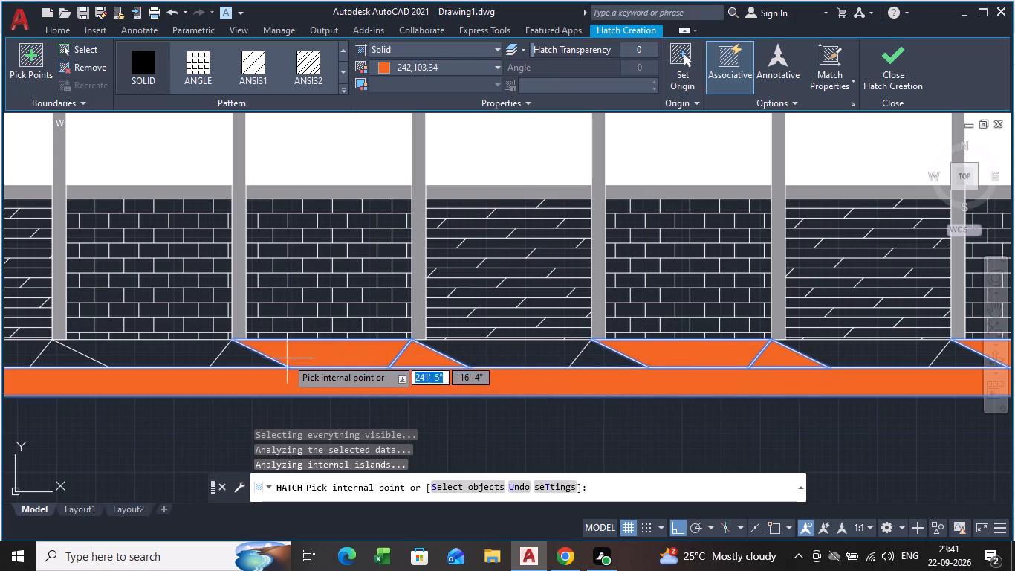
{"action": "left_click", "coordinate": [244, 356]}
{"action": "left_click", "coordinate": [160, 352]}
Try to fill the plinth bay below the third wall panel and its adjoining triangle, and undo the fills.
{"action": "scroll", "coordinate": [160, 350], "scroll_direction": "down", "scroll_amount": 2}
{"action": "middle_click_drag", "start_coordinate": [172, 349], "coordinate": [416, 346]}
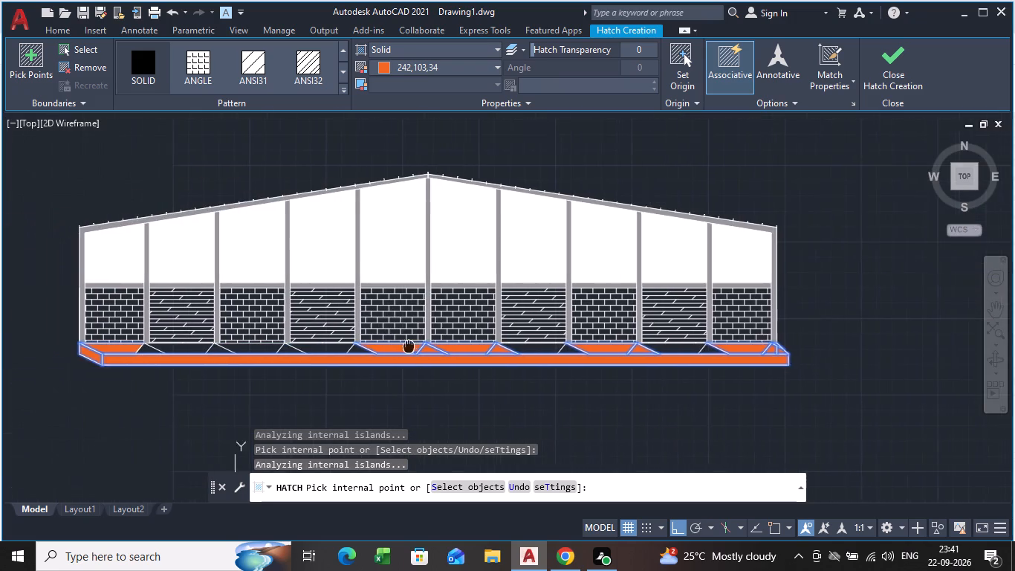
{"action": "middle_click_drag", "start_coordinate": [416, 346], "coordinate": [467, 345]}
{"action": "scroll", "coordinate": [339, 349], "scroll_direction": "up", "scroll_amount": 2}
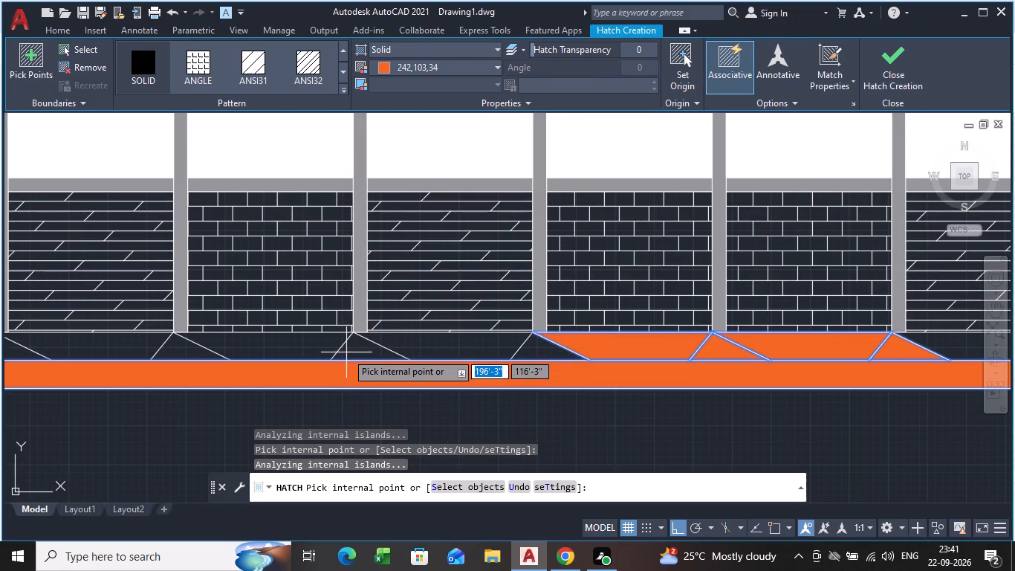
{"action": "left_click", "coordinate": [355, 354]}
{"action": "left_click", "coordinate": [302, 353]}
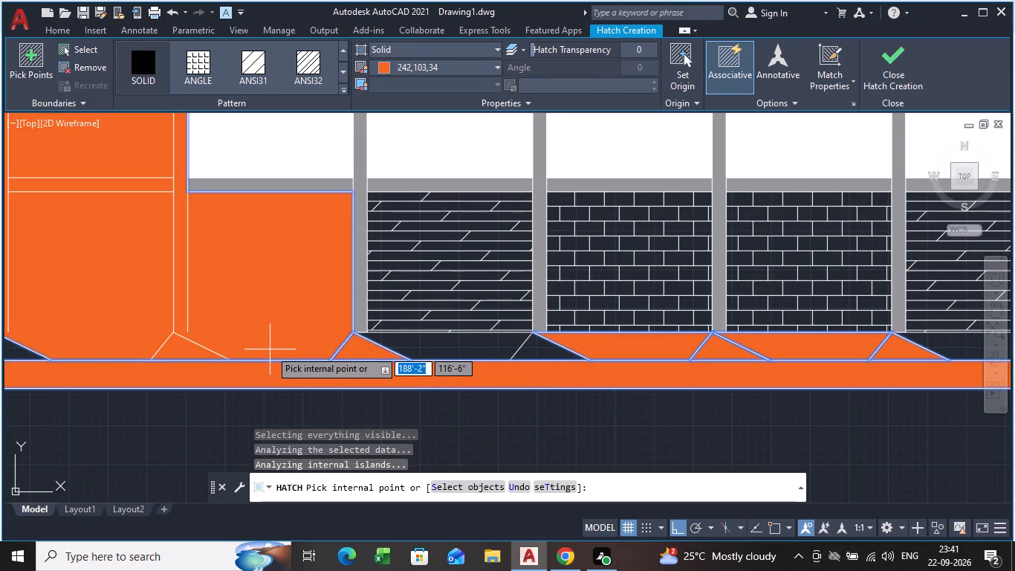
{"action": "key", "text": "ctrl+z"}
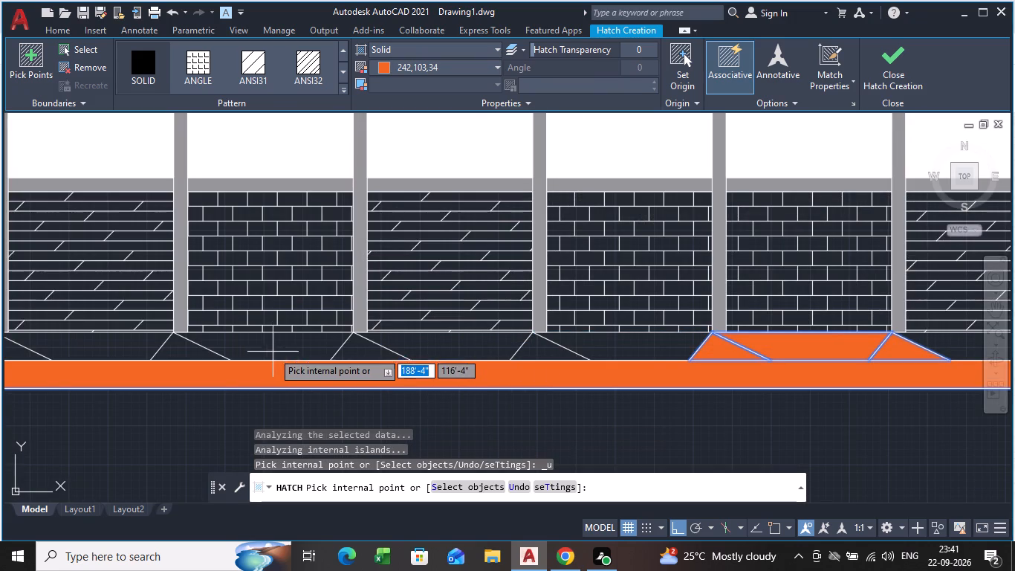
Fill the plinth bay below the third wall panel and the adjoining triangle to its right with the solid hatch.
{"action": "scroll", "coordinate": [275, 352], "scroll_direction": "up", "scroll_amount": 3}
{"action": "left_click", "coordinate": [275, 346]}
{"action": "scroll", "coordinate": [292, 341], "scroll_direction": "down", "scroll_amount": 3}
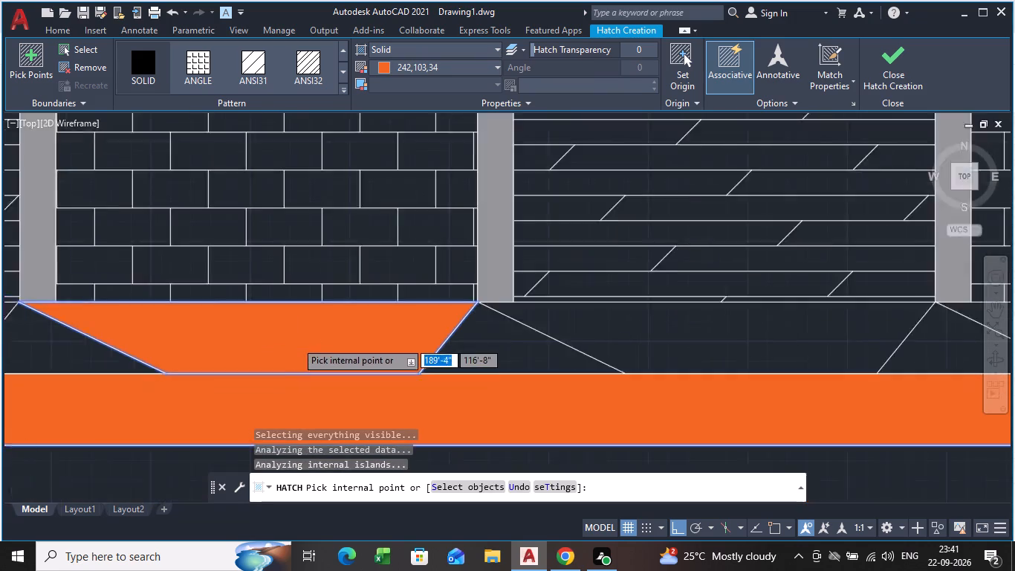
{"action": "scroll", "coordinate": [296, 341], "scroll_direction": "down", "scroll_amount": 1}
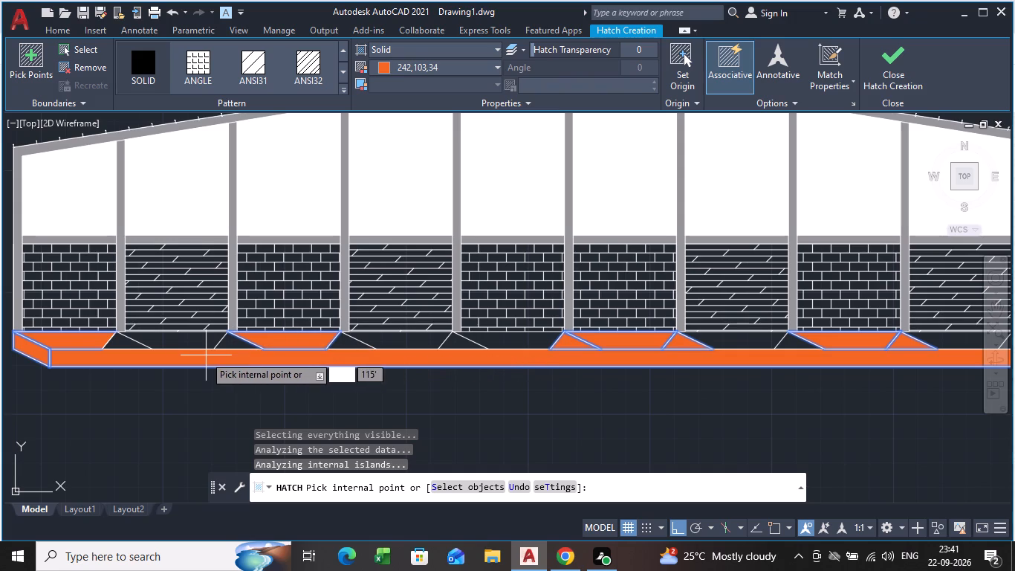
{"action": "scroll", "coordinate": [359, 342], "scroll_direction": "up", "scroll_amount": 2}
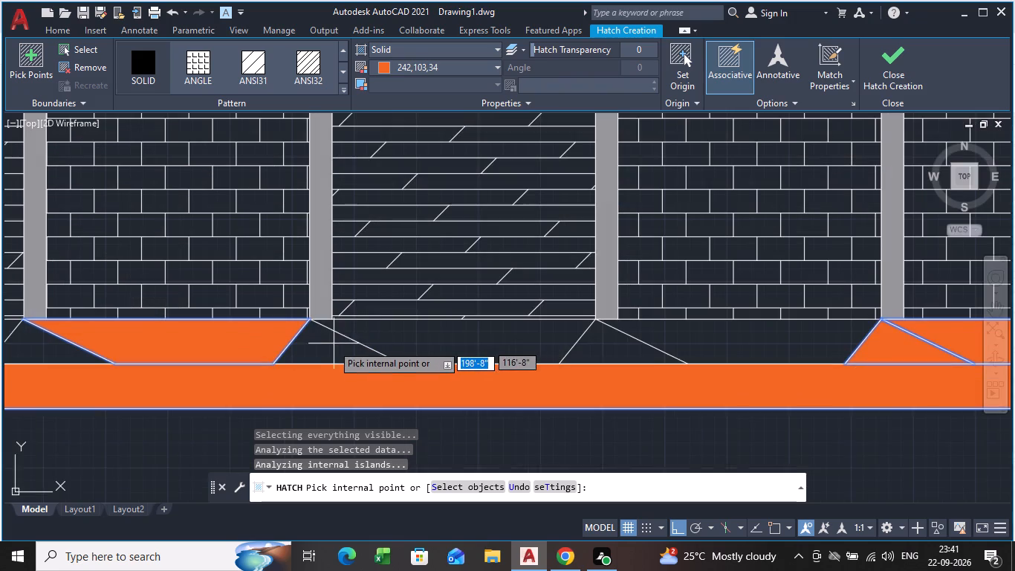
{"action": "scroll", "coordinate": [332, 345], "scroll_direction": "up", "scroll_amount": 4}
{"action": "left_click", "coordinate": [317, 346]}
Fill the plinth bay below the fifth wall panel and the triangle under the first inner column, and finish the hatch.
{"action": "scroll", "coordinate": [323, 336], "scroll_direction": "down", "scroll_amount": 6}
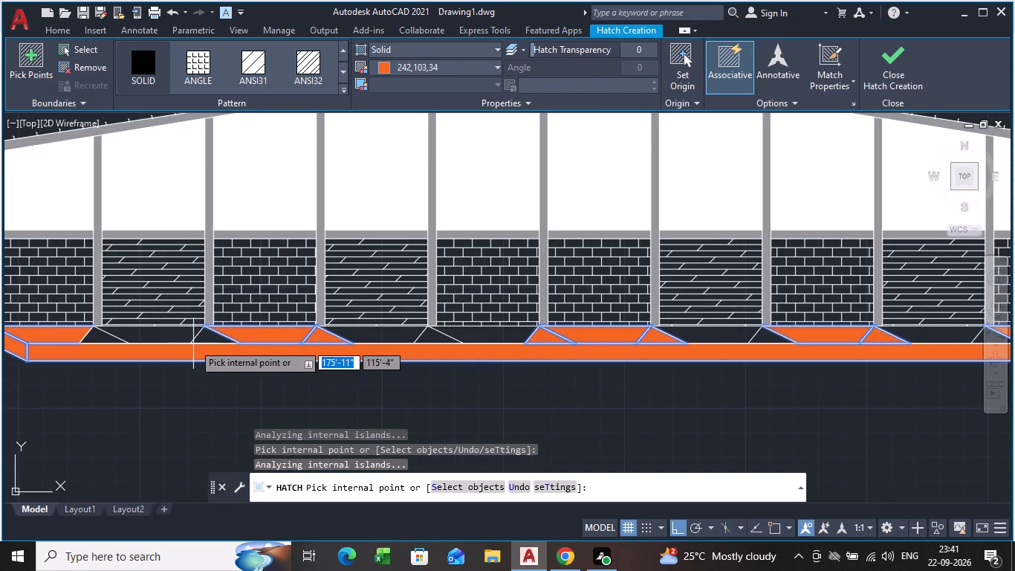
{"action": "scroll", "coordinate": [496, 328], "scroll_direction": "up", "scroll_amount": 2}
{"action": "left_click", "coordinate": [462, 335]}
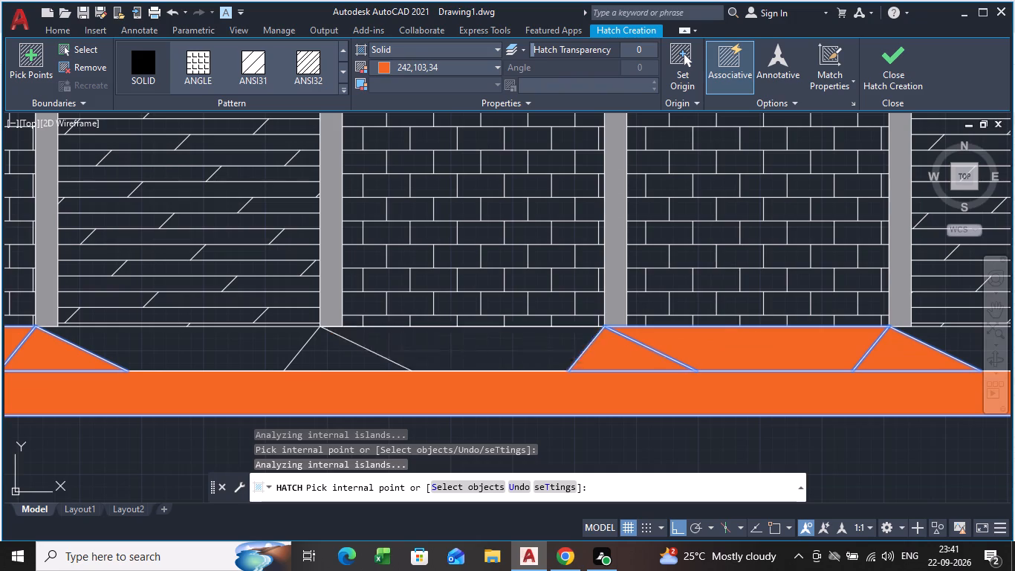
{"action": "scroll", "coordinate": [347, 355], "scroll_direction": "down", "scroll_amount": 2}
{"action": "middle_click_drag", "start_coordinate": [435, 341], "coordinate": [662, 341]}
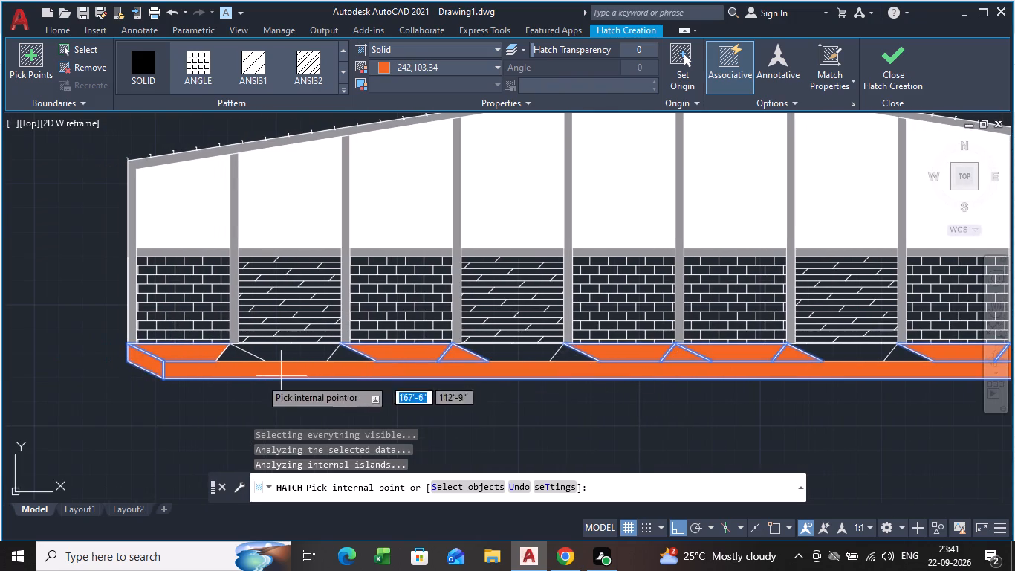
{"action": "scroll", "coordinate": [198, 345], "scroll_direction": "up", "scroll_amount": 3}
{"action": "left_click", "coordinate": [325, 389]}
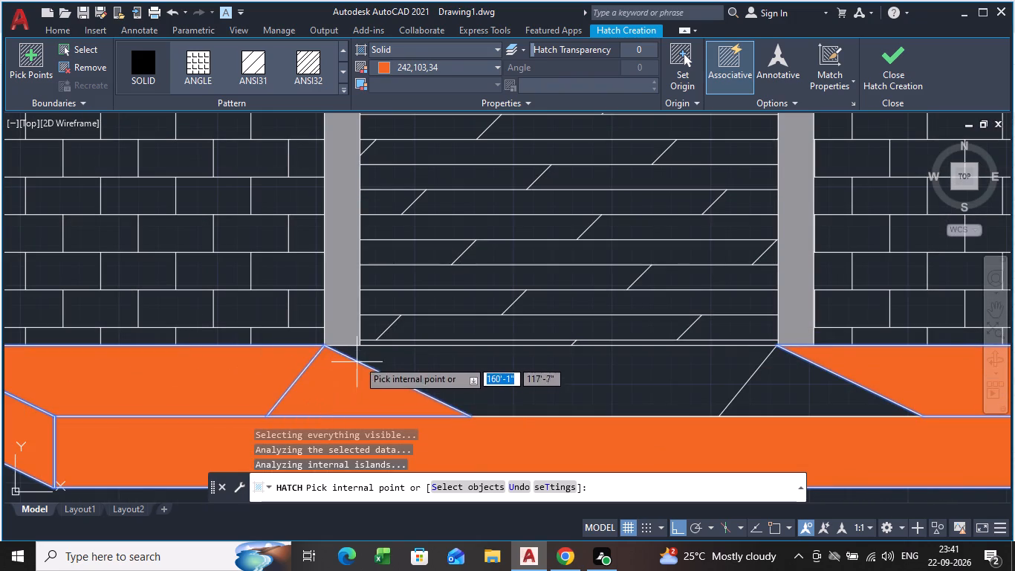
{"action": "scroll", "coordinate": [358, 359], "scroll_direction": "down", "scroll_amount": 5}
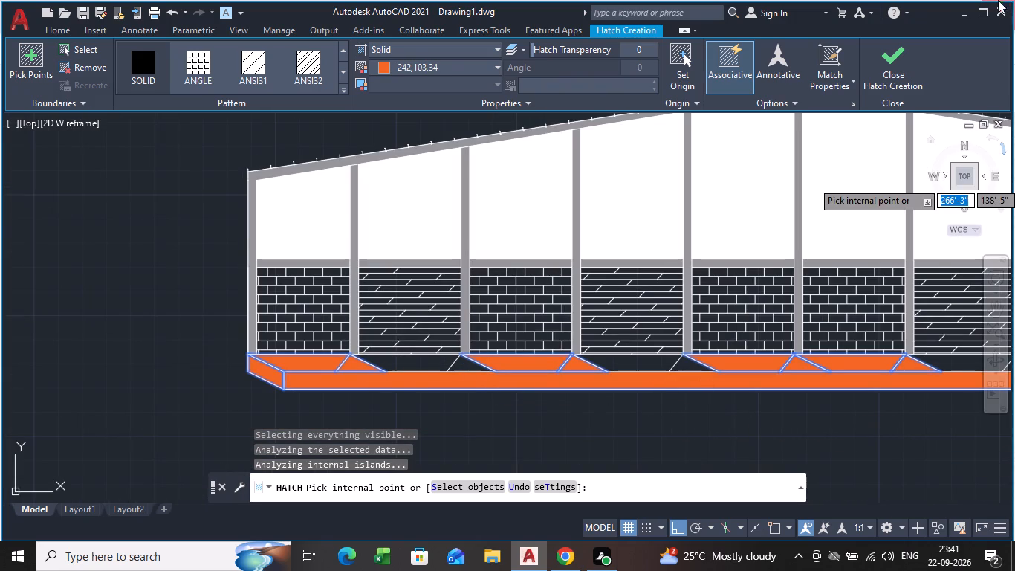
{"action": "middle_click_drag", "start_coordinate": [820, 351], "coordinate": [719, 349]}
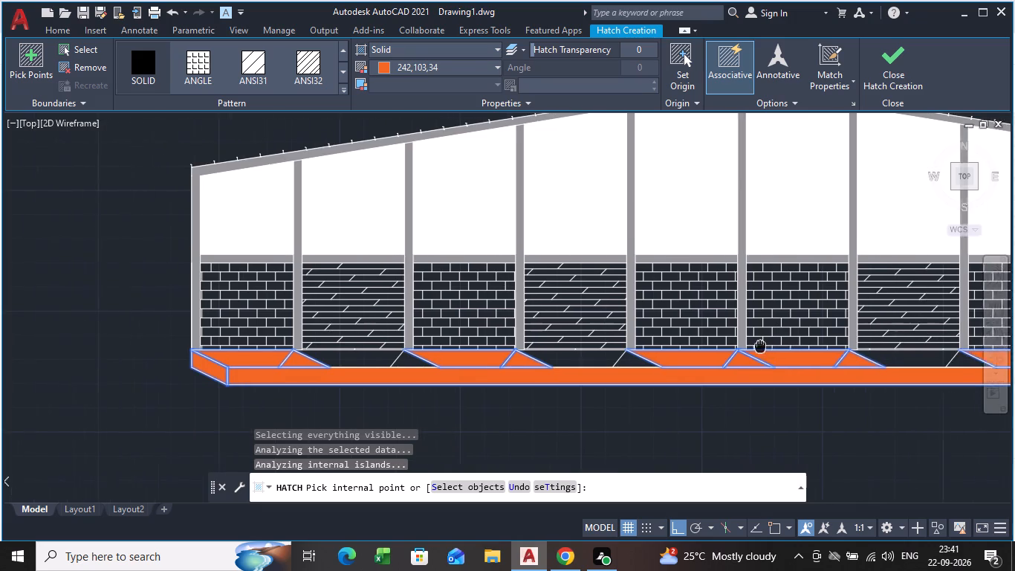
{"action": "middle_click_drag", "start_coordinate": [719, 349], "coordinate": [382, 340]}
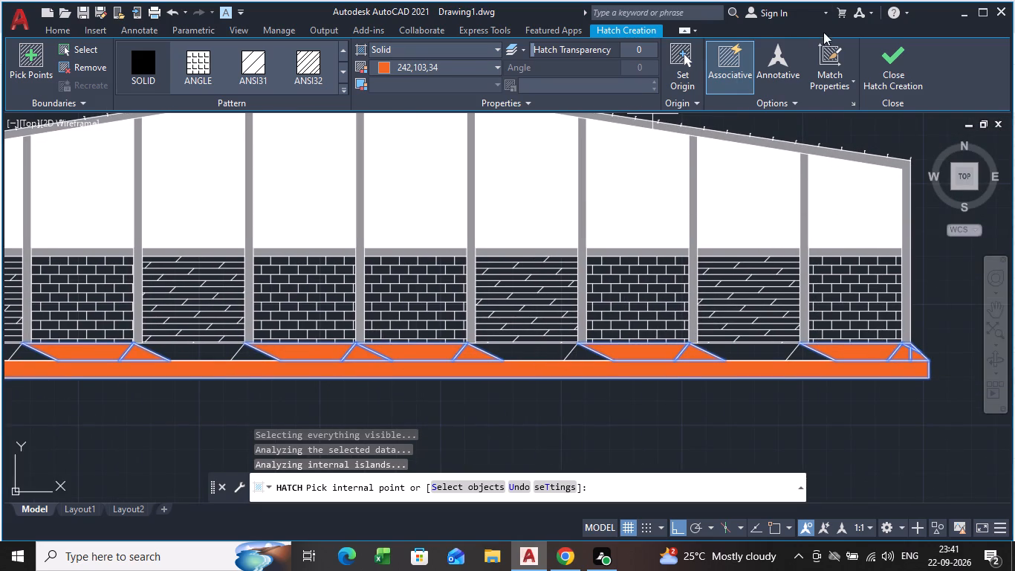
{"action": "left_click", "coordinate": [904, 79]}
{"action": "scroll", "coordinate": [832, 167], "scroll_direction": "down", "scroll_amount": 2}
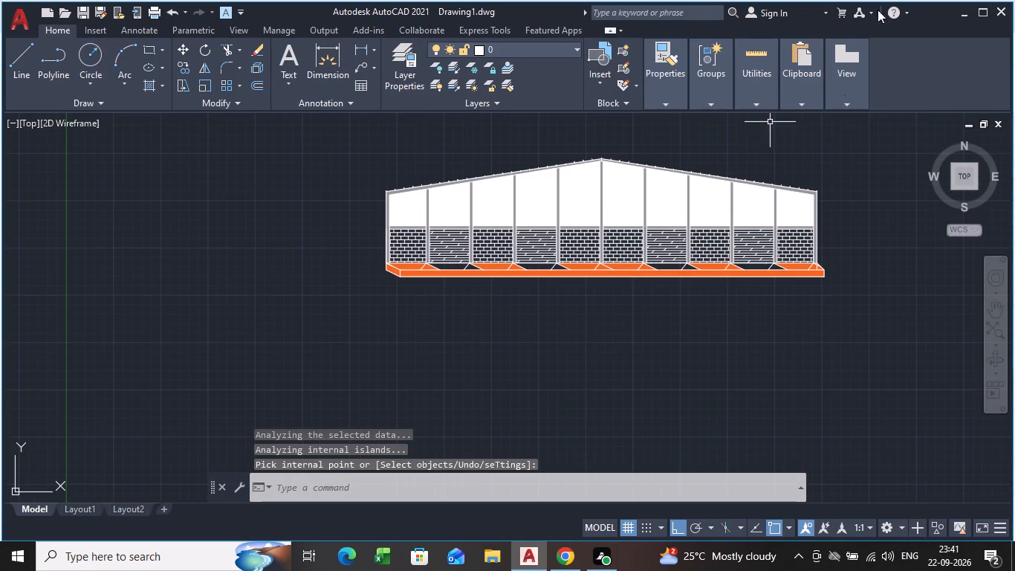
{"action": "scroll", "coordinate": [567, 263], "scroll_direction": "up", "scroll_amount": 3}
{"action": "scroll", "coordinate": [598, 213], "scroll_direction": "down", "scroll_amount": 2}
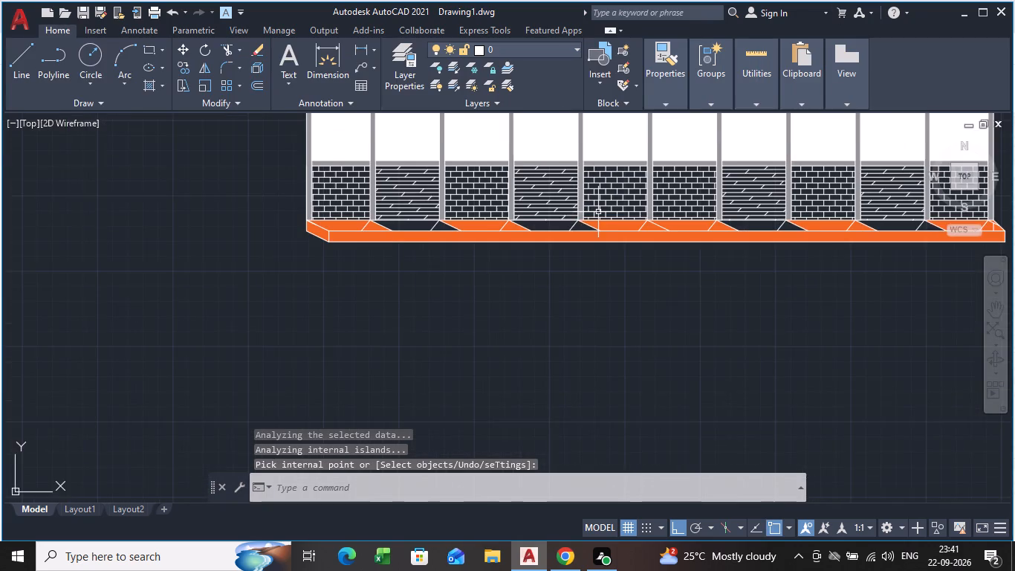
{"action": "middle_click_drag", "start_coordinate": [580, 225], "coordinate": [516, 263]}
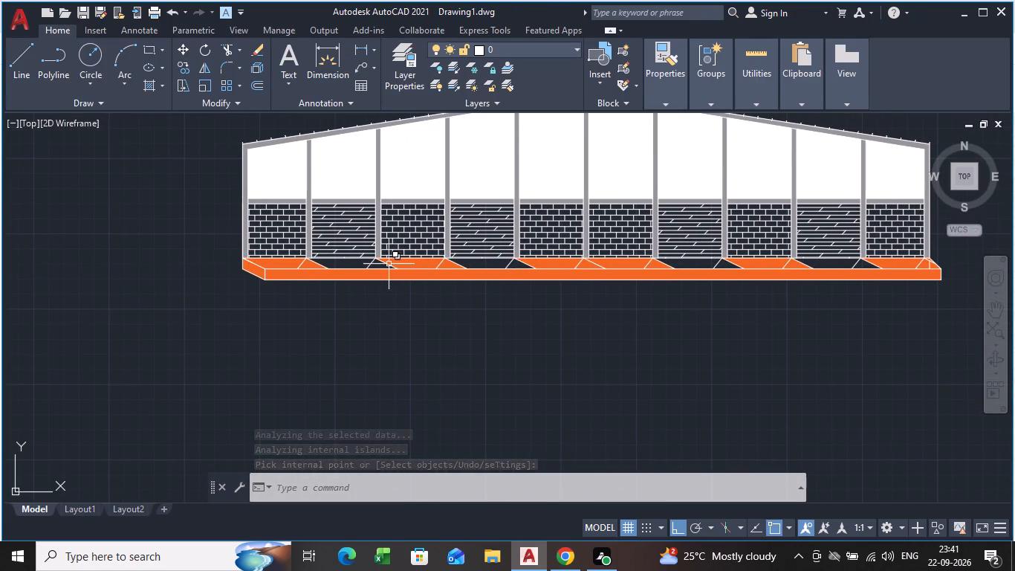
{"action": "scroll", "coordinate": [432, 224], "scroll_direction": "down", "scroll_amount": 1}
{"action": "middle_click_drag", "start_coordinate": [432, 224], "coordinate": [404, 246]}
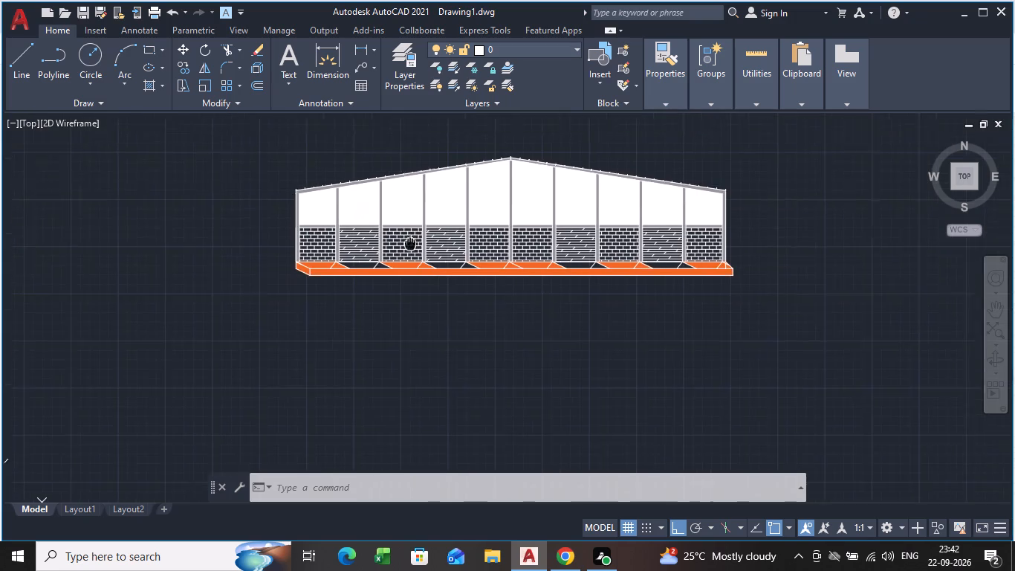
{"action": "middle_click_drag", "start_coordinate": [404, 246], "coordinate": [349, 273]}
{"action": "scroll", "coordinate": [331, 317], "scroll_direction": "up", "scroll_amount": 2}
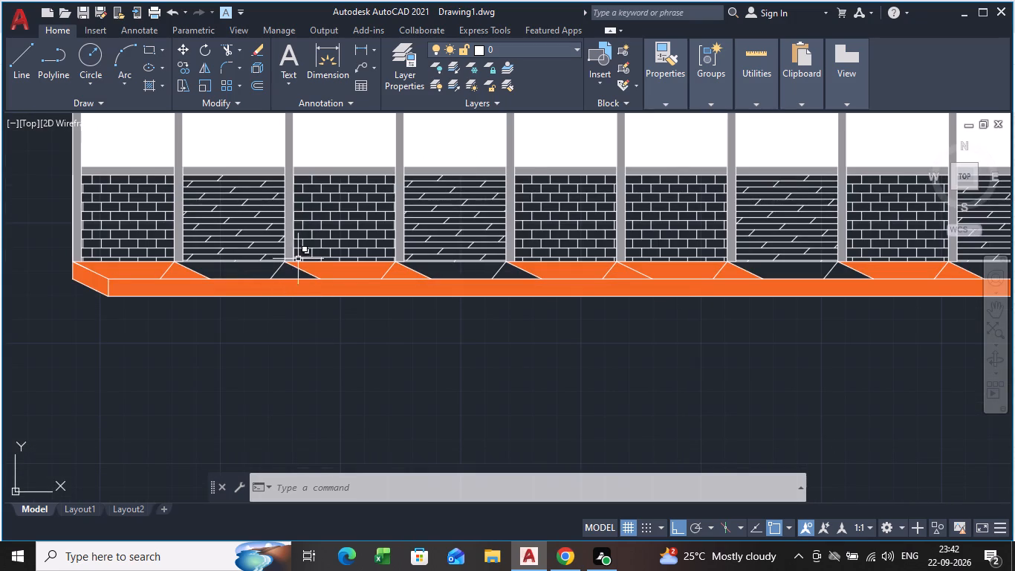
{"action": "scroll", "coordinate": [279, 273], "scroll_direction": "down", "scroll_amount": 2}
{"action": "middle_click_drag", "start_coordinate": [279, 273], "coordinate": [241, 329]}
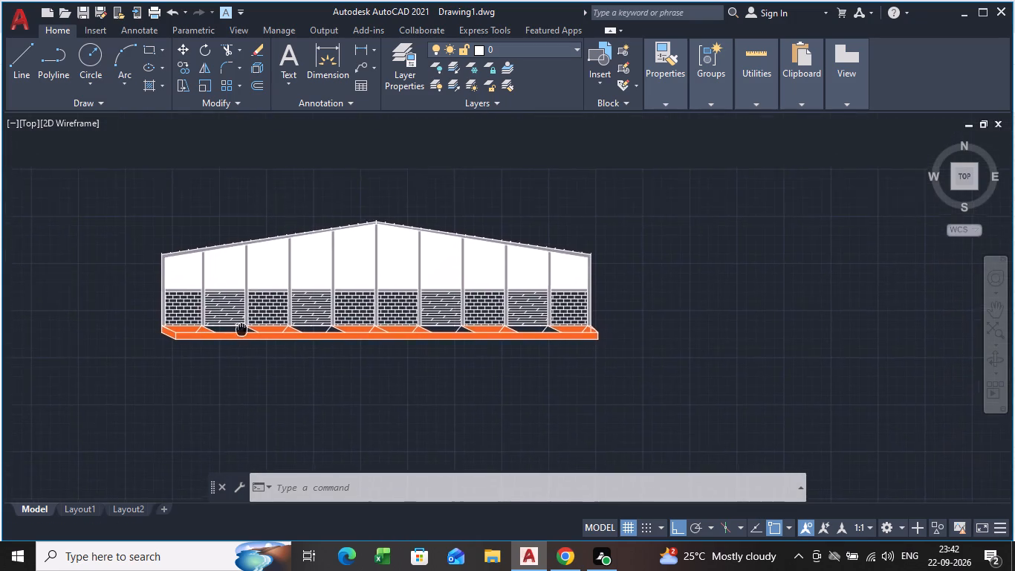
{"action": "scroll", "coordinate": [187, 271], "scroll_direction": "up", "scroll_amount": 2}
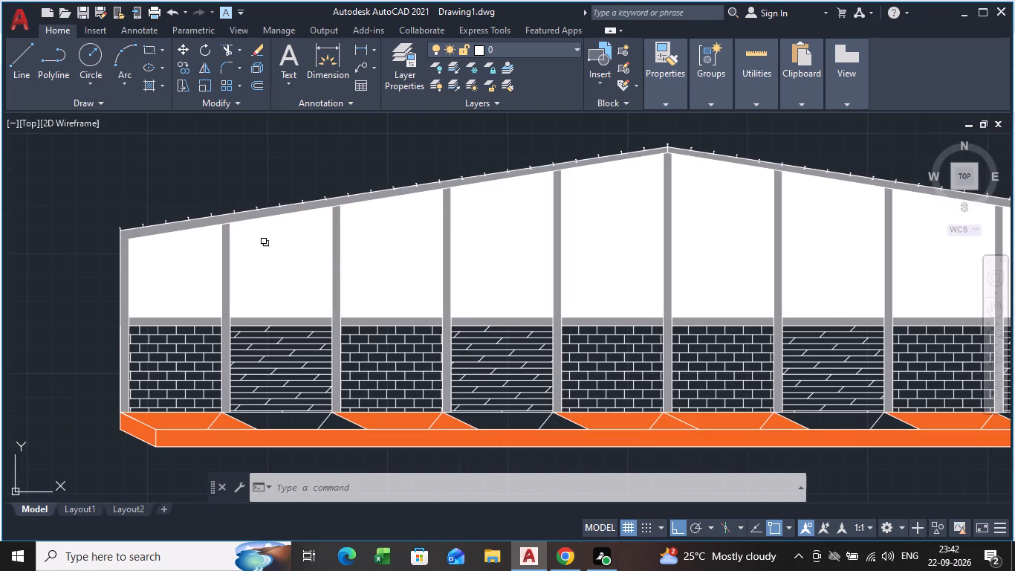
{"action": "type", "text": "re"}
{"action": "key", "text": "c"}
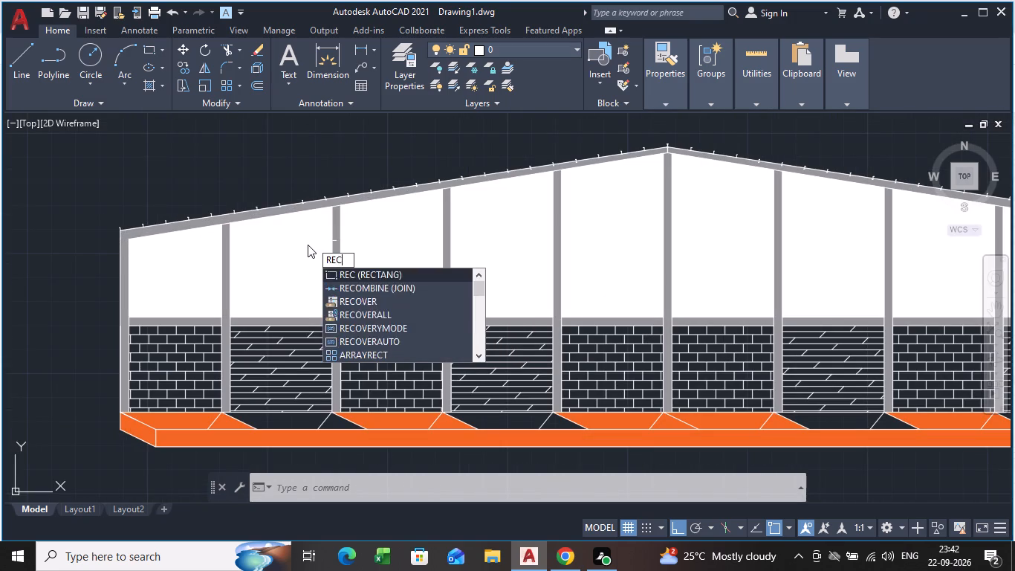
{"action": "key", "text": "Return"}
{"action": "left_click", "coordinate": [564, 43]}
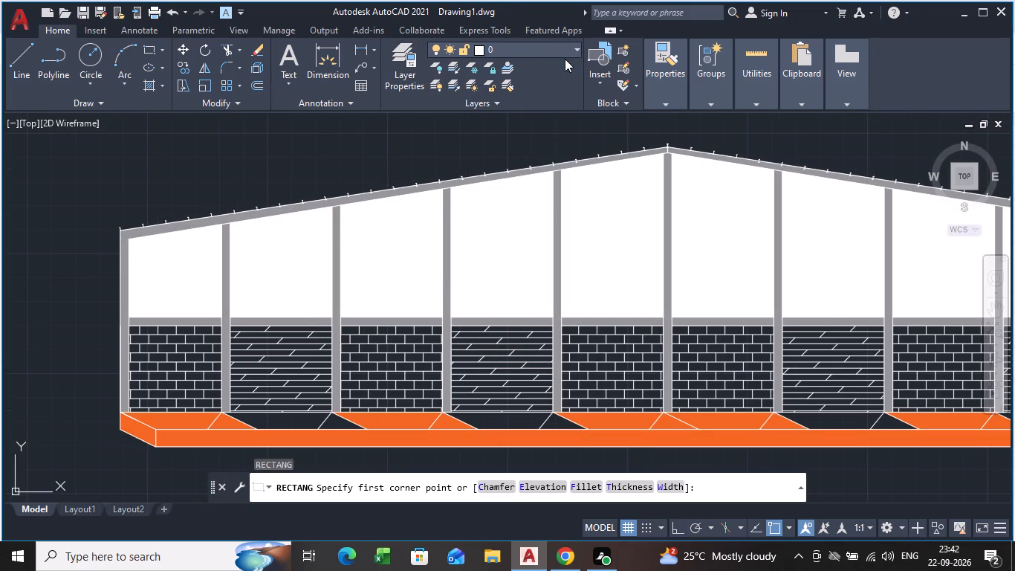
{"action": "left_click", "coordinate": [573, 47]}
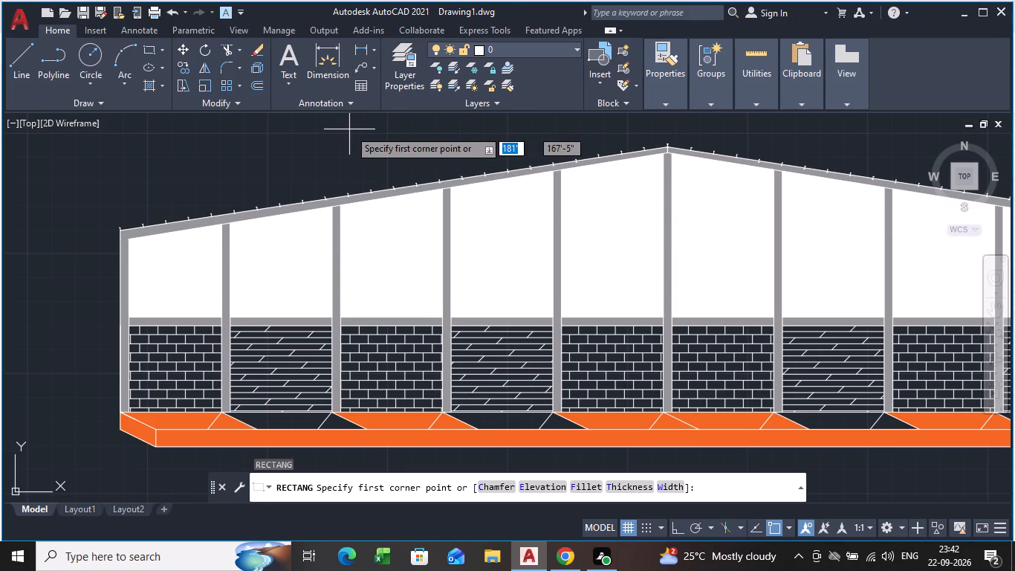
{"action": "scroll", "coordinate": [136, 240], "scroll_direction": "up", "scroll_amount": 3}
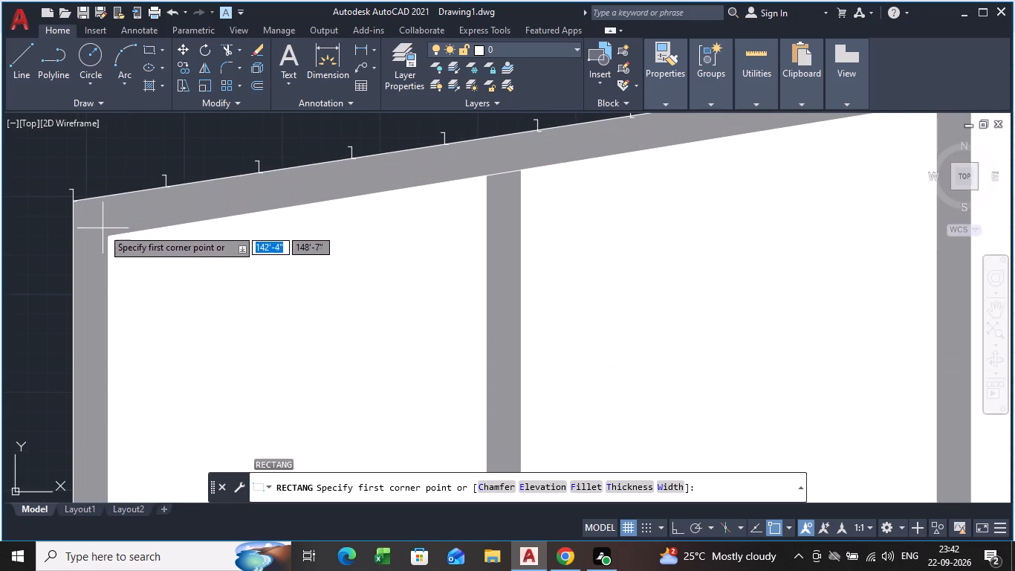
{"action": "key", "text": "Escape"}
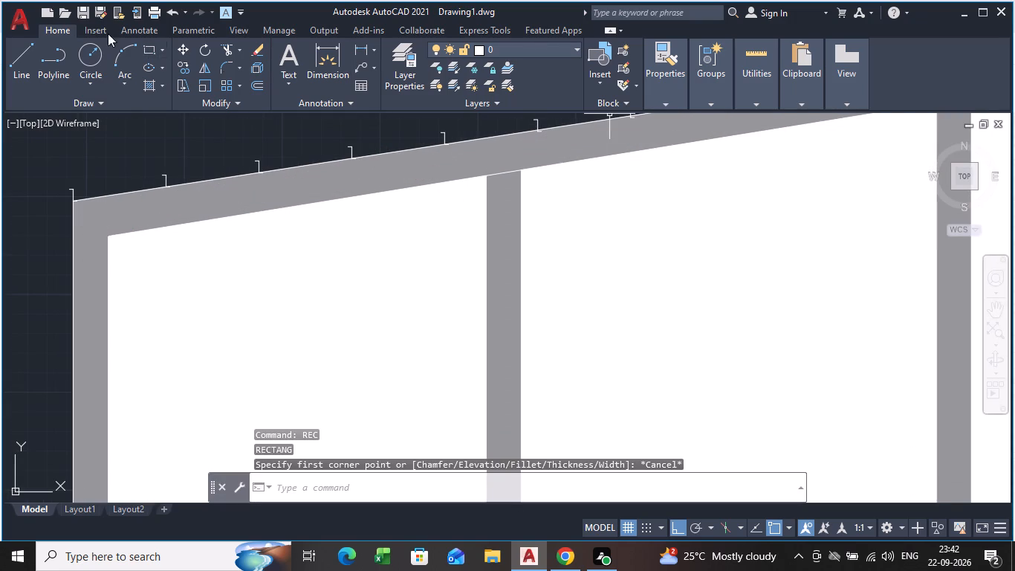
Set the current object colour to the red 237,31,36.
{"action": "left_click", "coordinate": [97, 30]}
{"action": "left_click", "coordinate": [61, 35]}
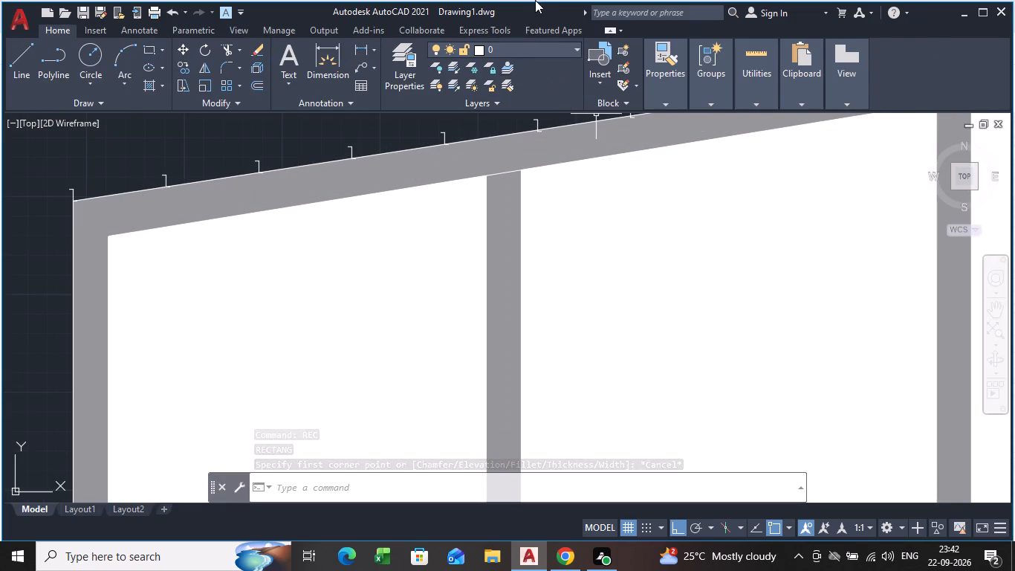
{"action": "left_click", "coordinate": [678, 105]}
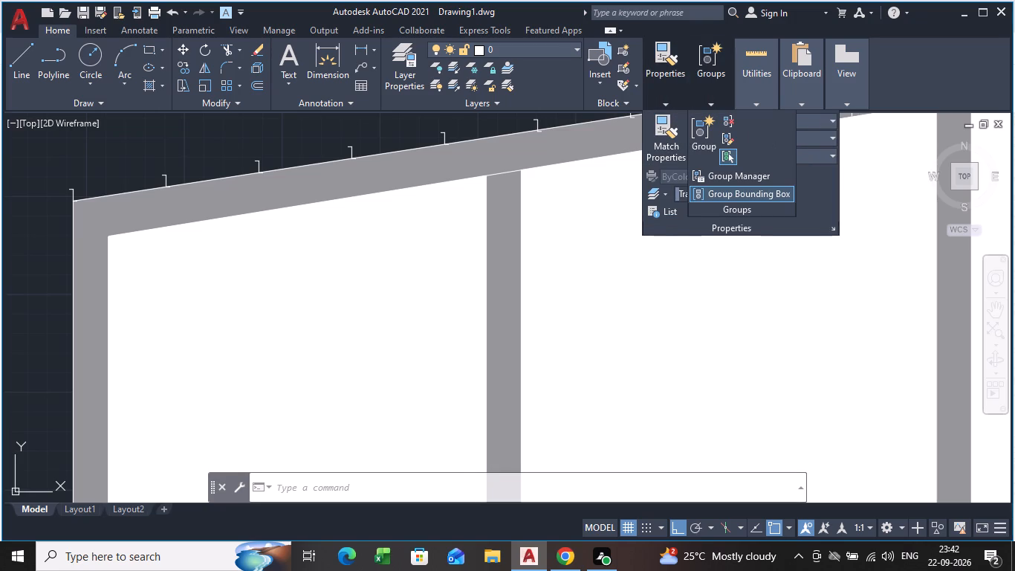
{"action": "left_click", "coordinate": [817, 120]}
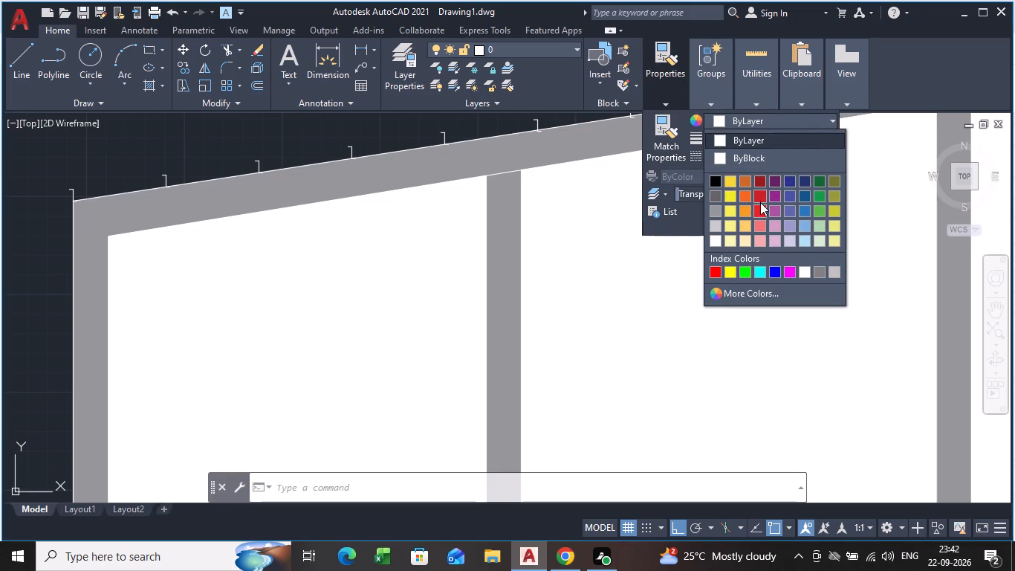
{"action": "left_click", "coordinate": [762, 210]}
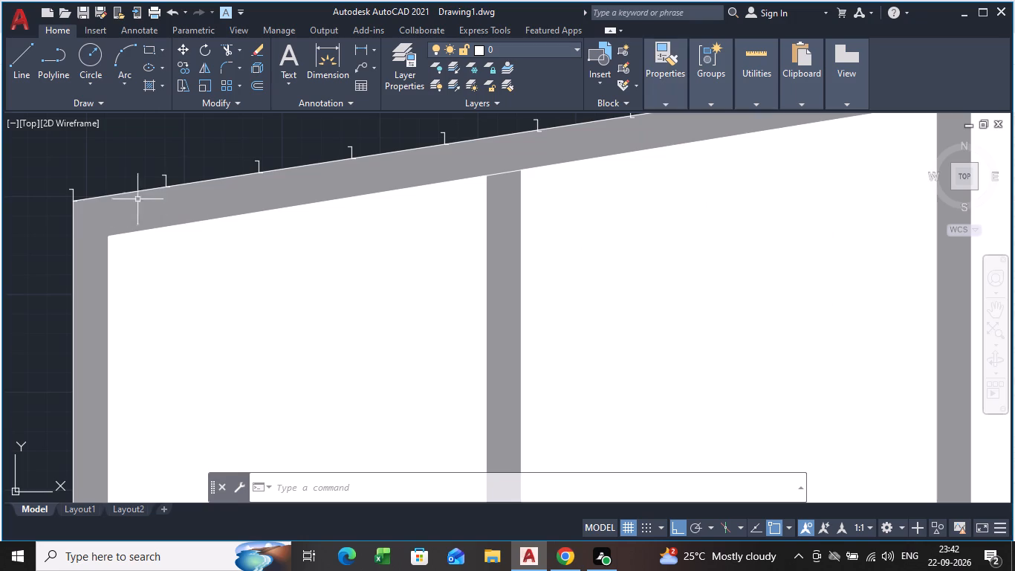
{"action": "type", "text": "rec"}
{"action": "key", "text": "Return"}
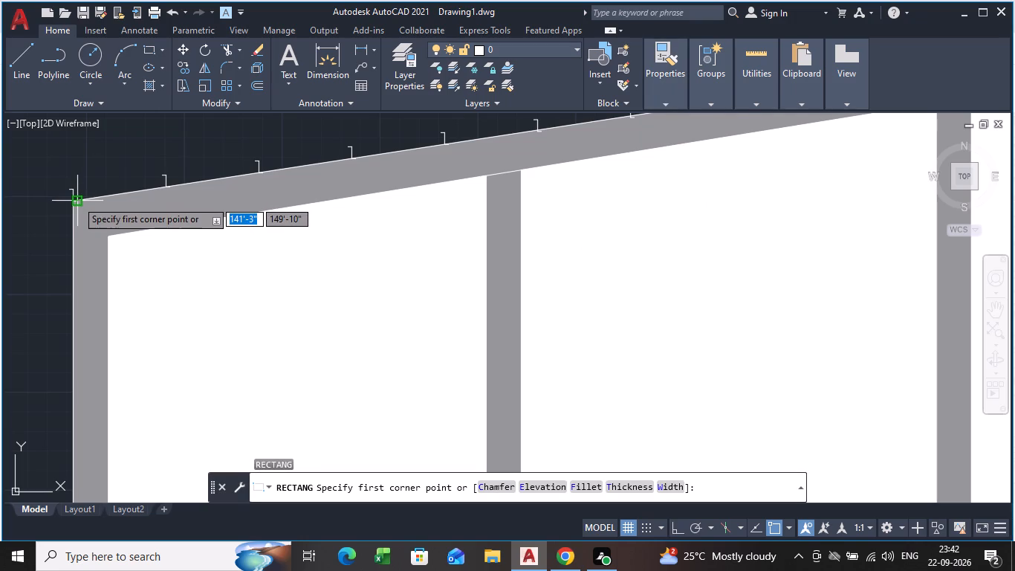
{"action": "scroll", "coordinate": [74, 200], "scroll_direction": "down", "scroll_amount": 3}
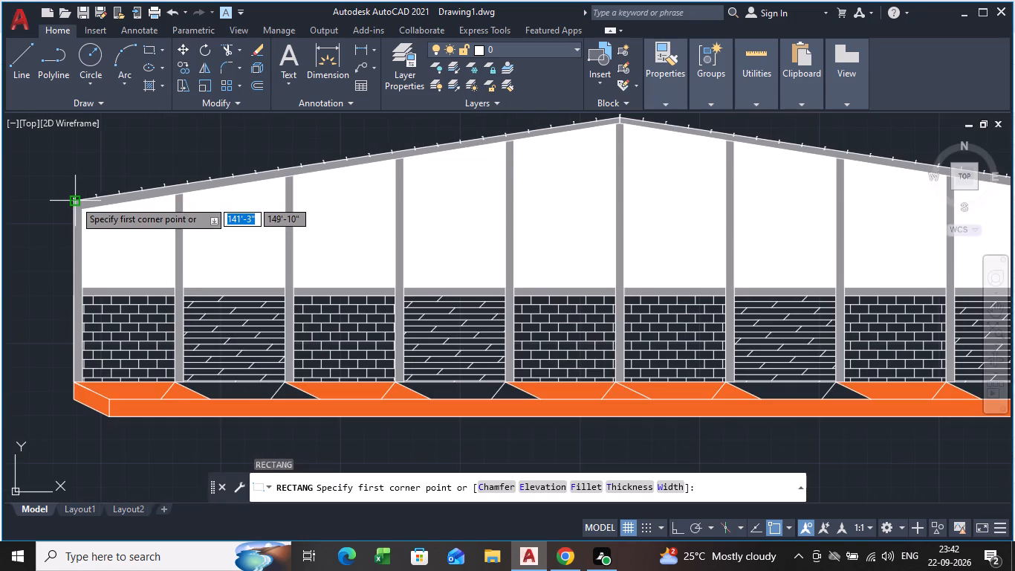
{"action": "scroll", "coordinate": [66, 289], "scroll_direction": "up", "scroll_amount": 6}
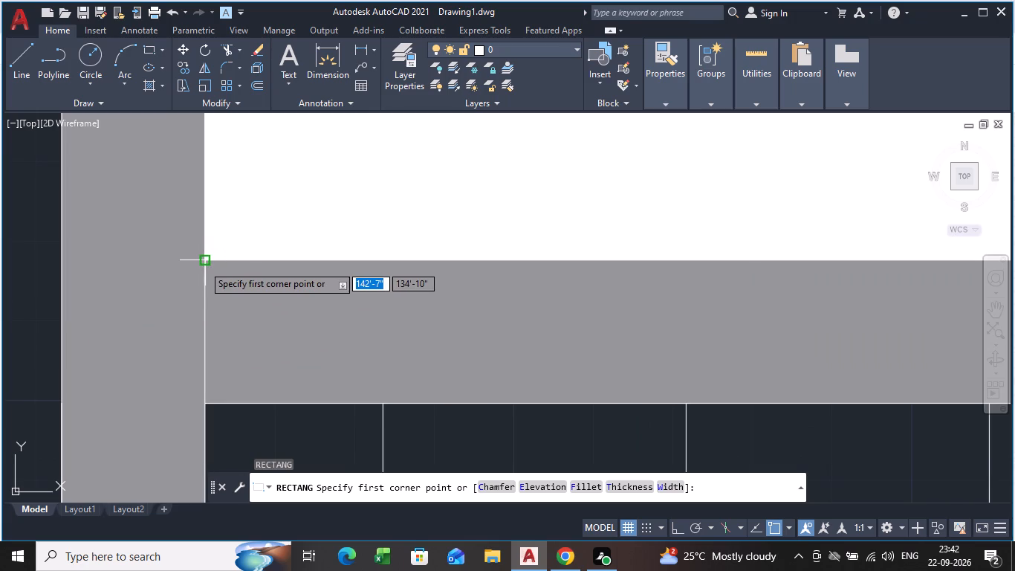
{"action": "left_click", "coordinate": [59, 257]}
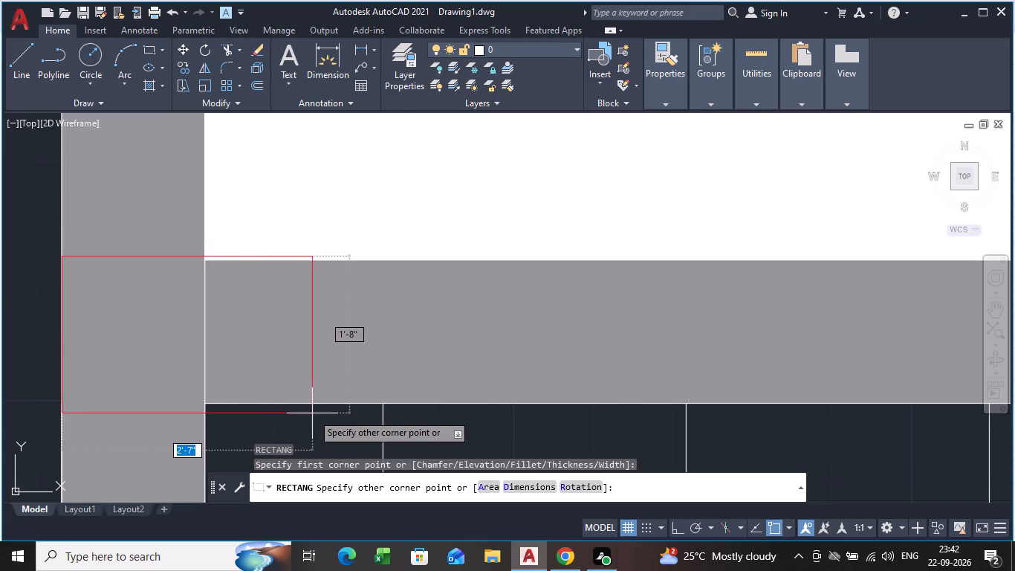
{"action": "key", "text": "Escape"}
Draw a rectangle about 188'-6" by 1'-6" over the grey band, from the first column's inner edge to the last column's outer edge.
{"action": "type", "text": "rec"}
{"action": "key", "text": "Return"}
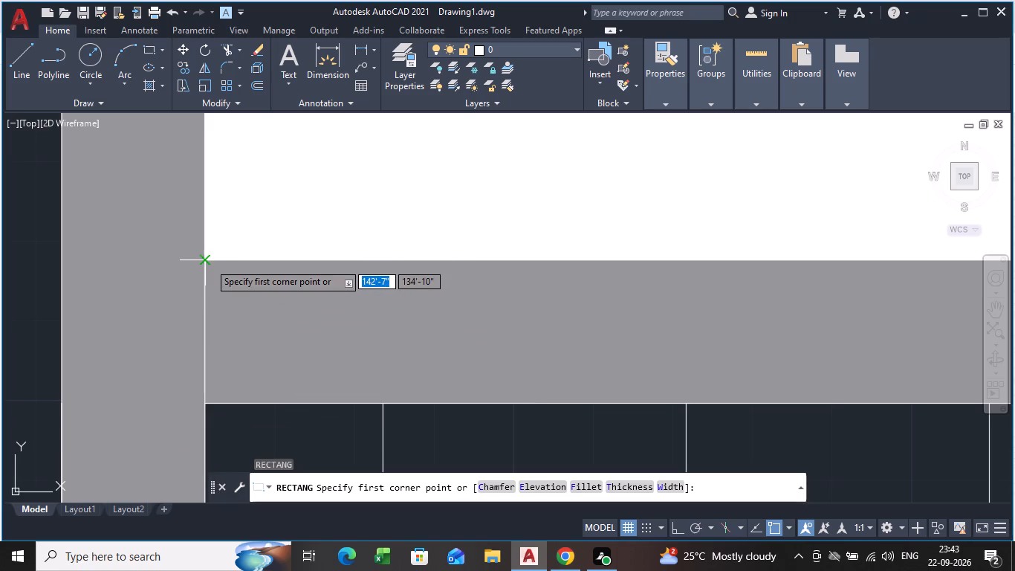
{"action": "left_click", "coordinate": [209, 262]}
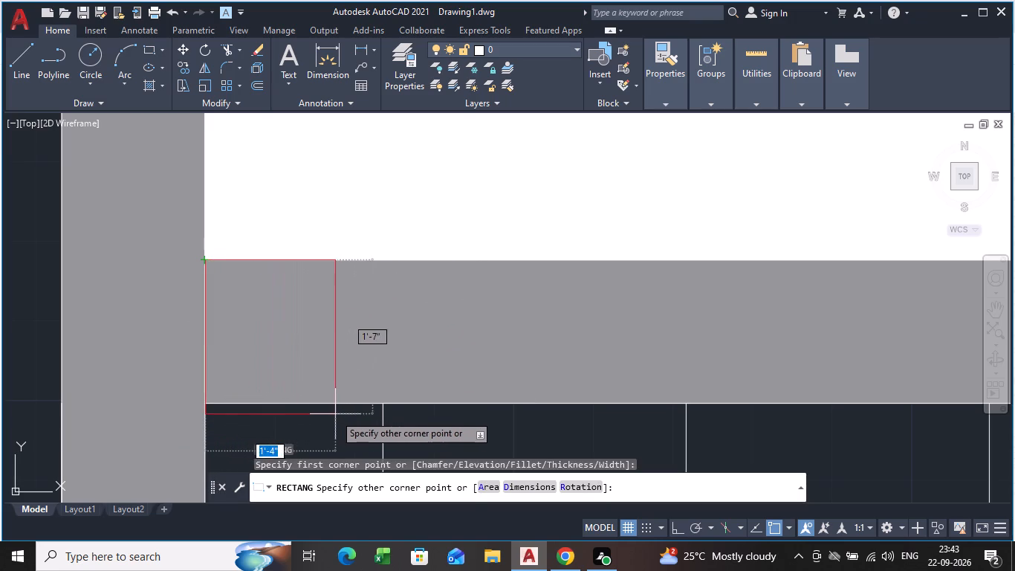
{"action": "scroll", "coordinate": [342, 403], "scroll_direction": "down", "scroll_amount": 6}
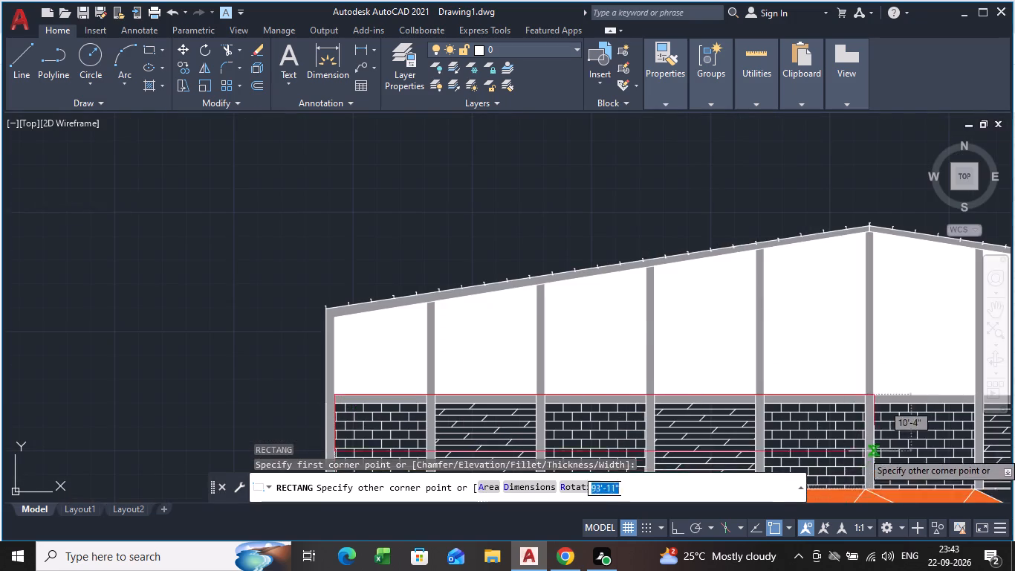
{"action": "scroll", "coordinate": [875, 447], "scroll_direction": "down", "scroll_amount": 1}
{"action": "middle_click_drag", "start_coordinate": [877, 442], "coordinate": [291, 343]}
{"action": "scroll", "coordinate": [568, 302], "scroll_direction": "up", "scroll_amount": 4}
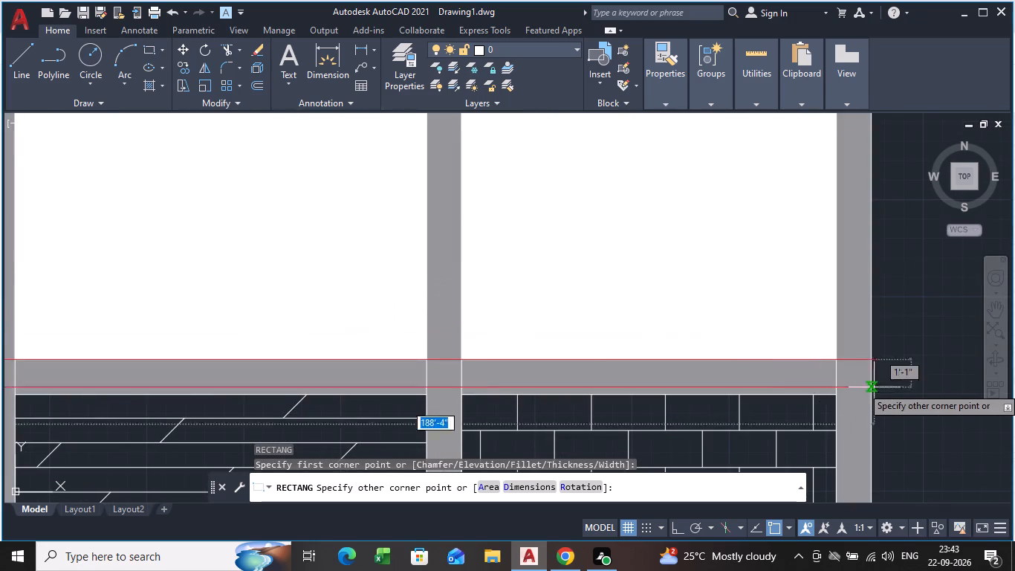
{"action": "scroll", "coordinate": [888, 393], "scroll_direction": "up", "scroll_amount": 3}
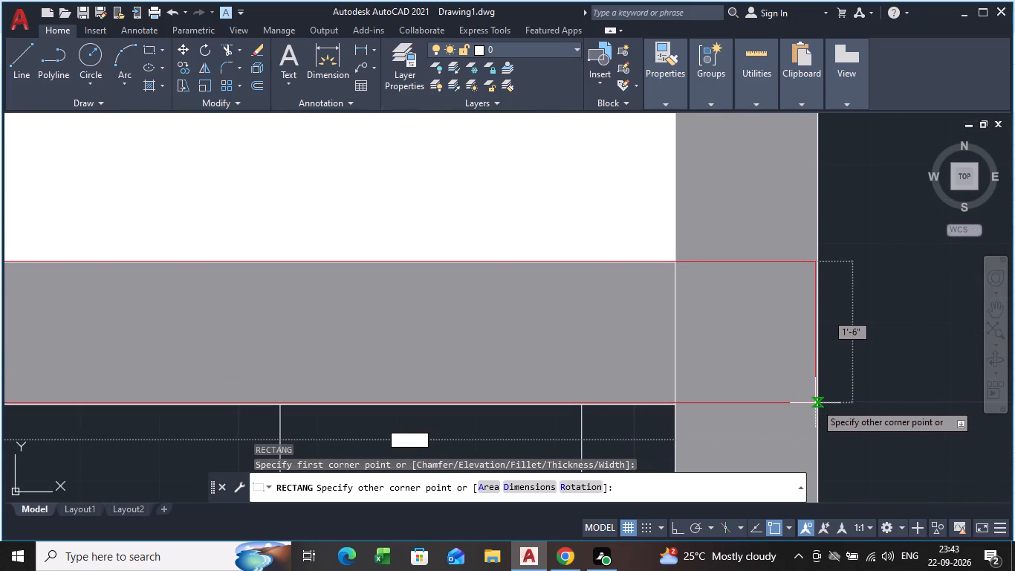
{"action": "scroll", "coordinate": [815, 403], "scroll_direction": "up", "scroll_amount": 2}
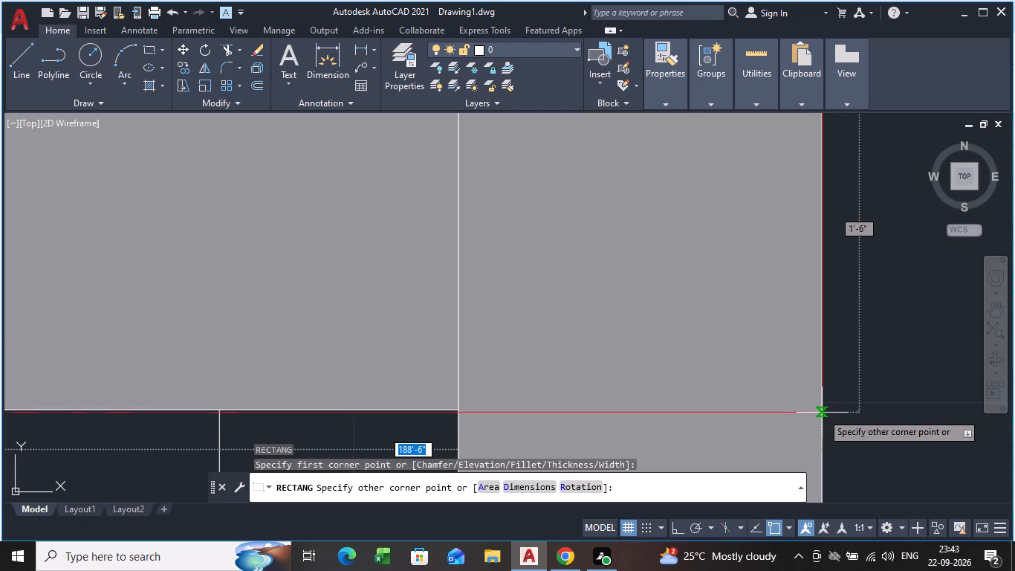
{"action": "scroll", "coordinate": [821, 413], "scroll_direction": "up", "scroll_amount": 3}
{"action": "scroll", "coordinate": [817, 416], "scroll_direction": "down", "scroll_amount": 3}
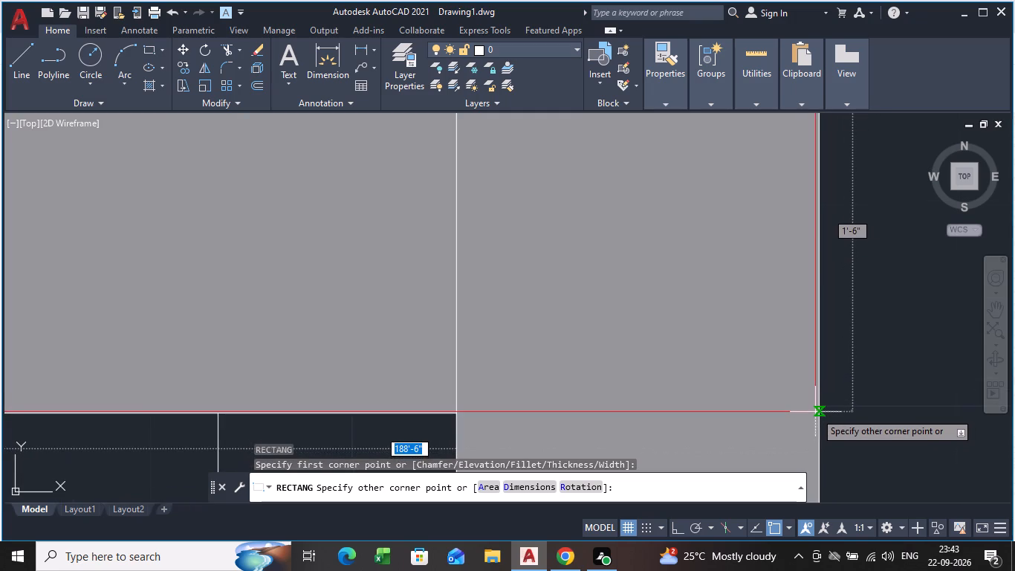
{"action": "scroll", "coordinate": [815, 412], "scroll_direction": "up", "scroll_amount": 1}
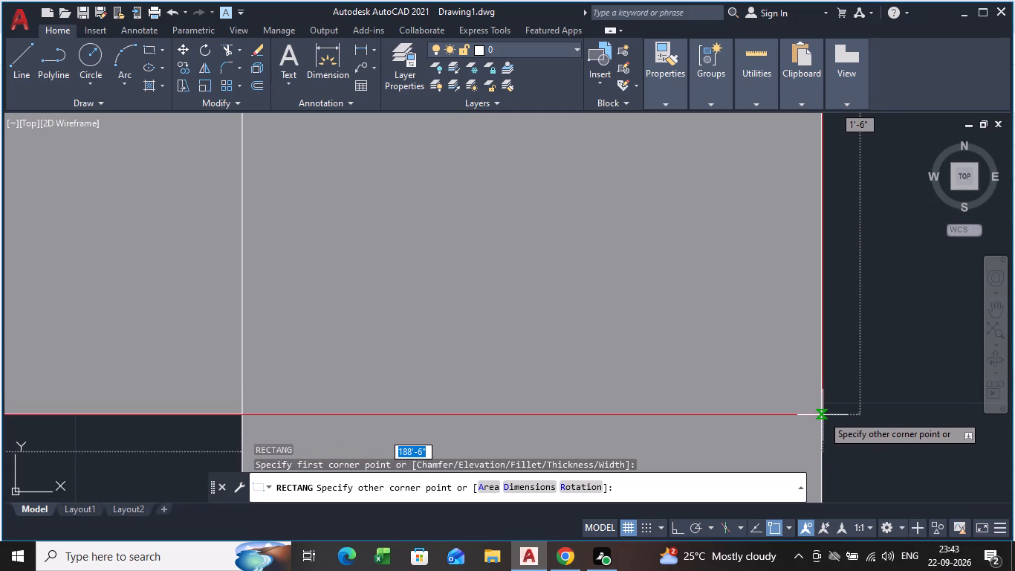
{"action": "left_click", "coordinate": [823, 415]}
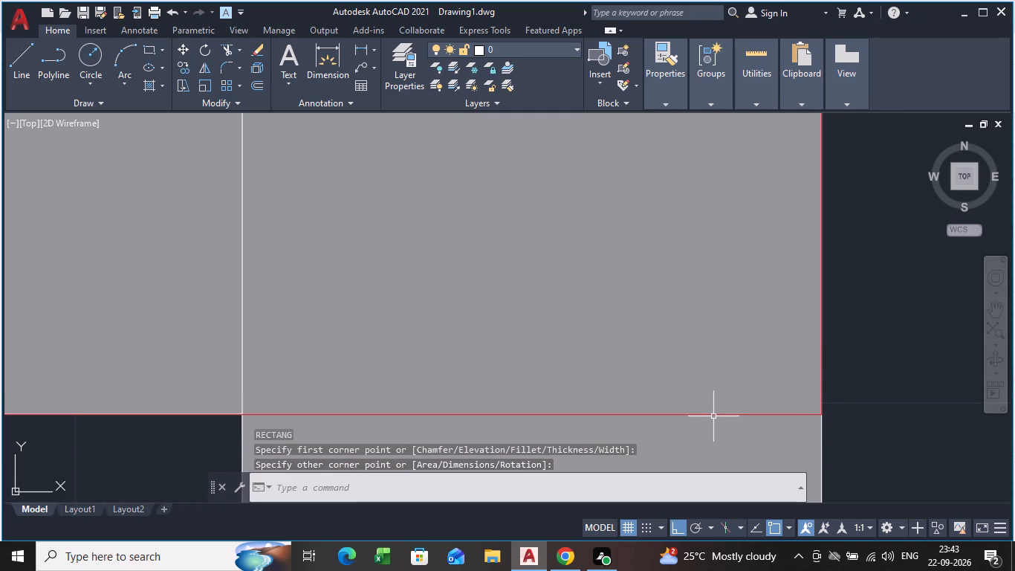
Set the lineweight of the red band rectangle to 2.11 mm and deselect it.
{"action": "left_click", "coordinate": [713, 416]}
{"action": "left_click", "coordinate": [756, 483]}
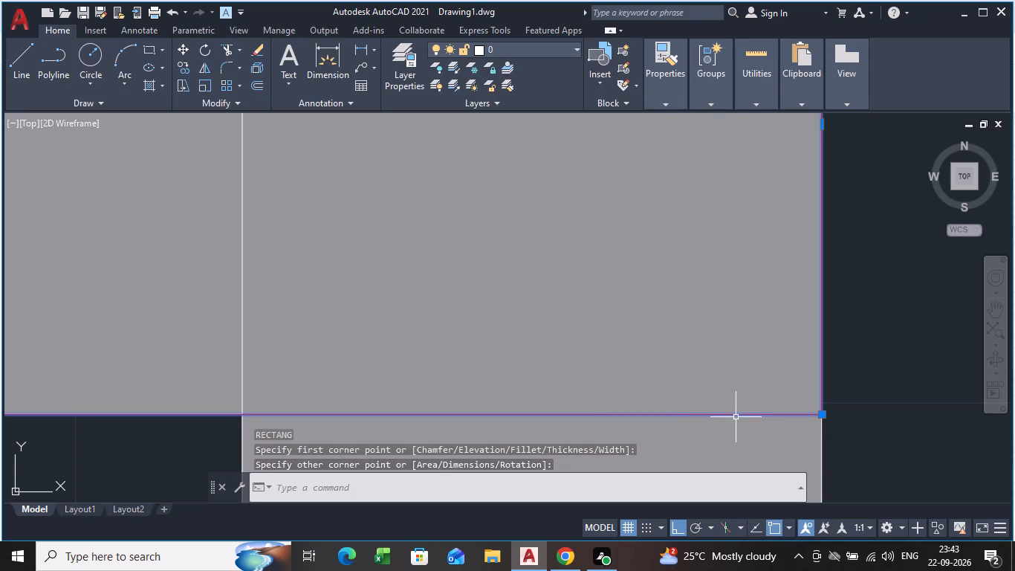
{"action": "left_click", "coordinate": [658, 104]}
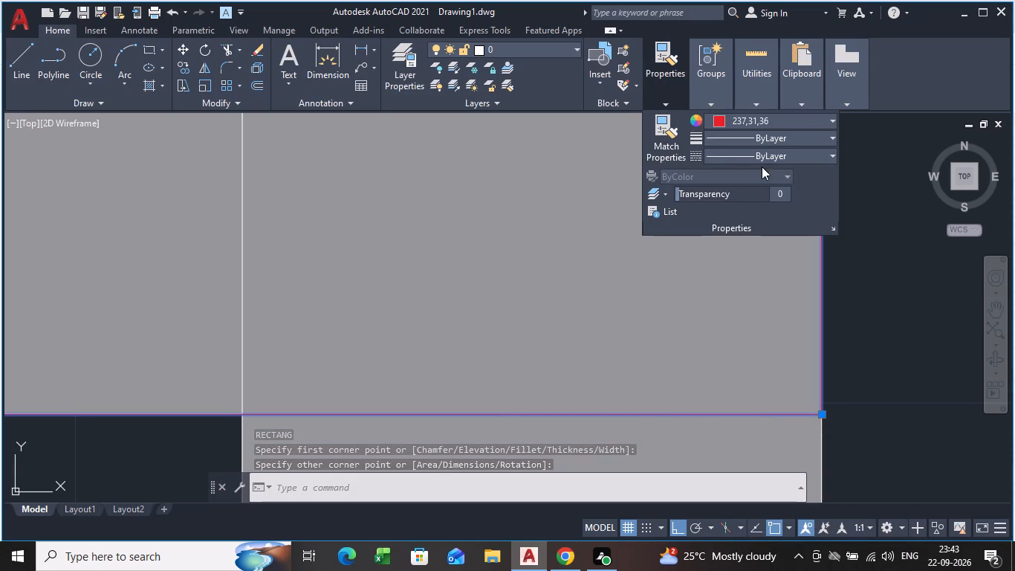
{"action": "left_click", "coordinate": [785, 139]}
{"action": "scroll", "coordinate": [772, 236], "scroll_direction": "down", "scroll_amount": 3}
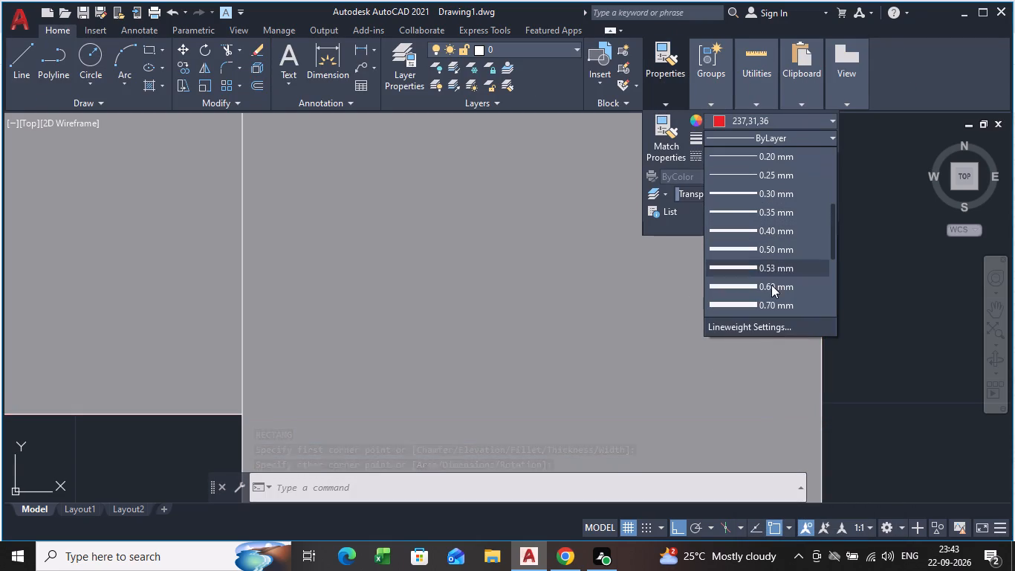
{"action": "scroll", "coordinate": [765, 304], "scroll_direction": "down", "scroll_amount": 3}
{"action": "left_click", "coordinate": [765, 294]}
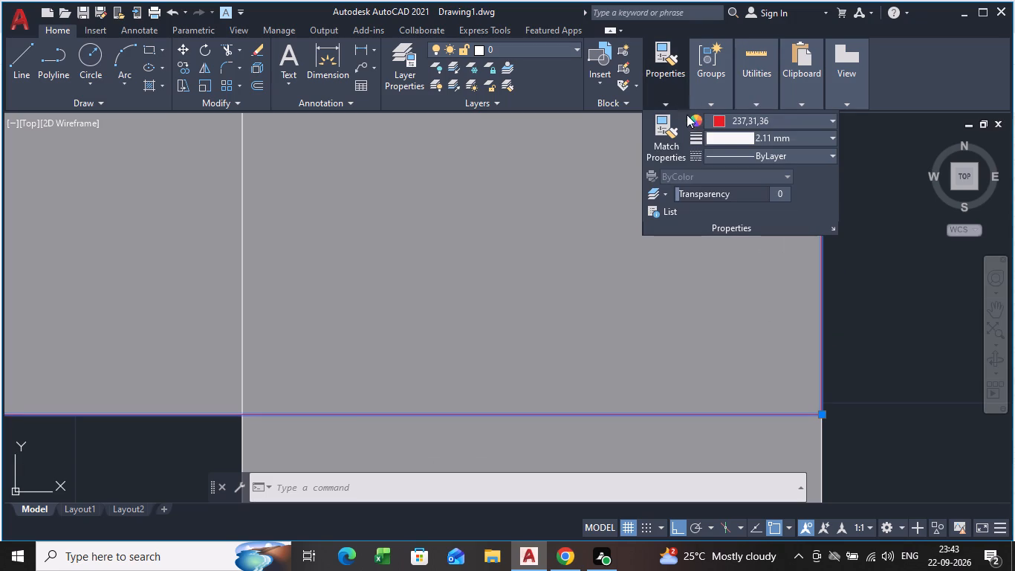
{"action": "left_click", "coordinate": [772, 161]}
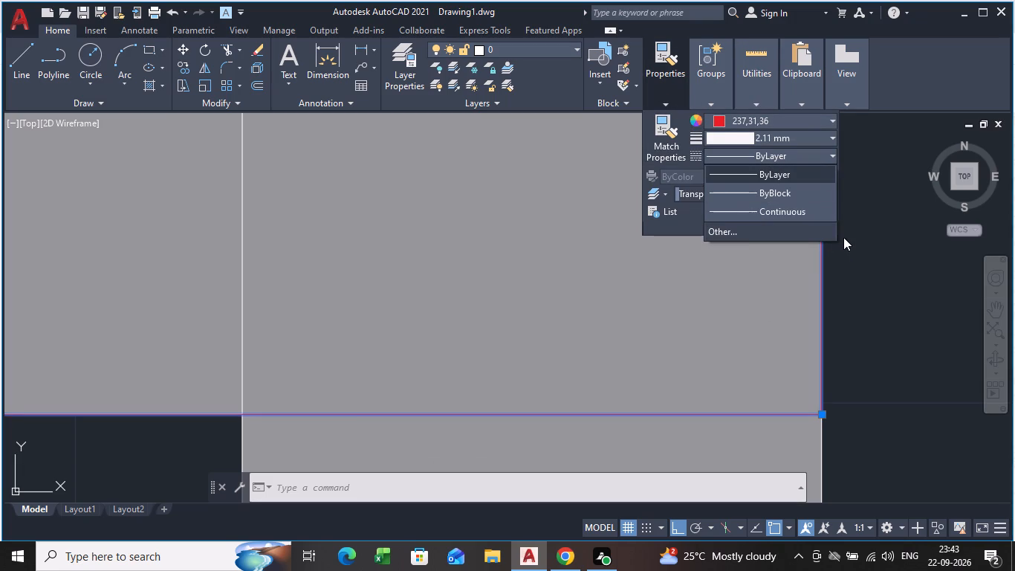
{"action": "left_click", "coordinate": [852, 237]}
{"action": "key", "text": "Escape"}
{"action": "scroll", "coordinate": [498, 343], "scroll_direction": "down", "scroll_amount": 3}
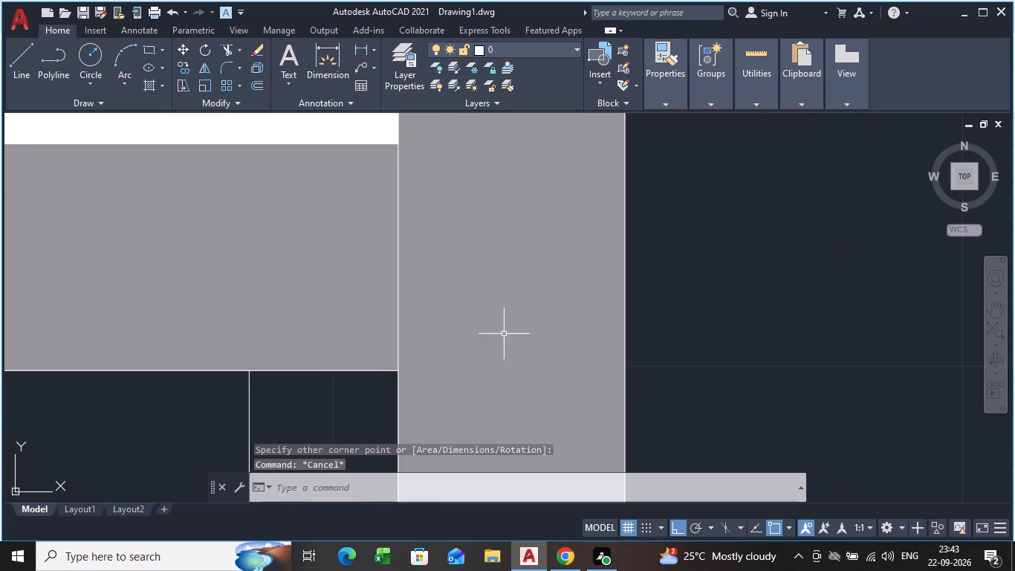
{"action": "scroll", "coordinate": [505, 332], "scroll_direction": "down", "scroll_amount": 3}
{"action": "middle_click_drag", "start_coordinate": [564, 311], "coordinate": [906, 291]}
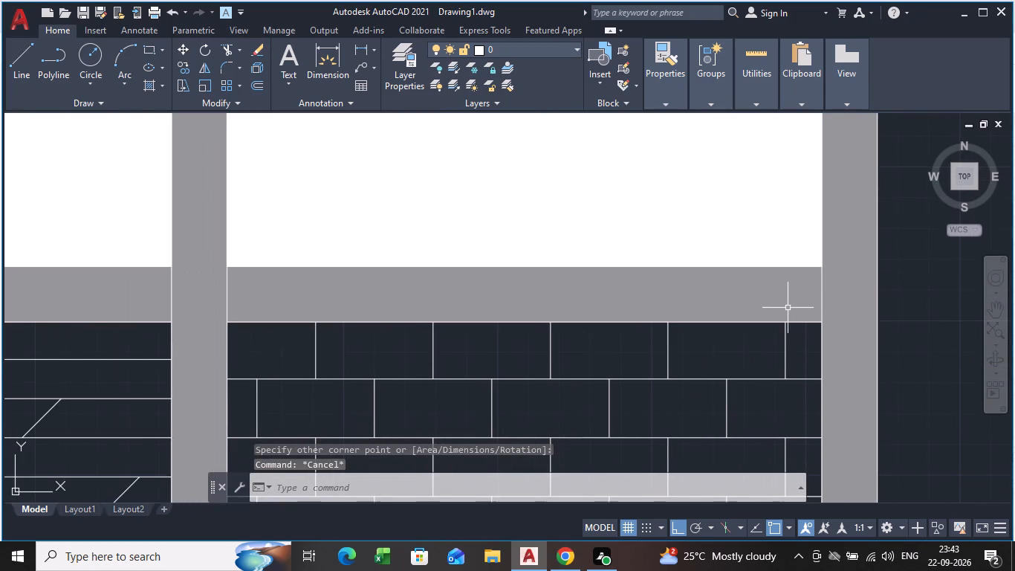
Draw a second red rectangle about 188'-6" by 1'-6" over the grey band, from the first column's inner edge to the last column's outer edge.
{"action": "key", "text": "ctrl+z"}
{"action": "scroll", "coordinate": [695, 325], "scroll_direction": "down", "scroll_amount": 10}
{"action": "scroll", "coordinate": [471, 334], "scroll_direction": "down", "scroll_amount": 1}
{"action": "middle_click_drag", "start_coordinate": [502, 341], "coordinate": [531, 338]}
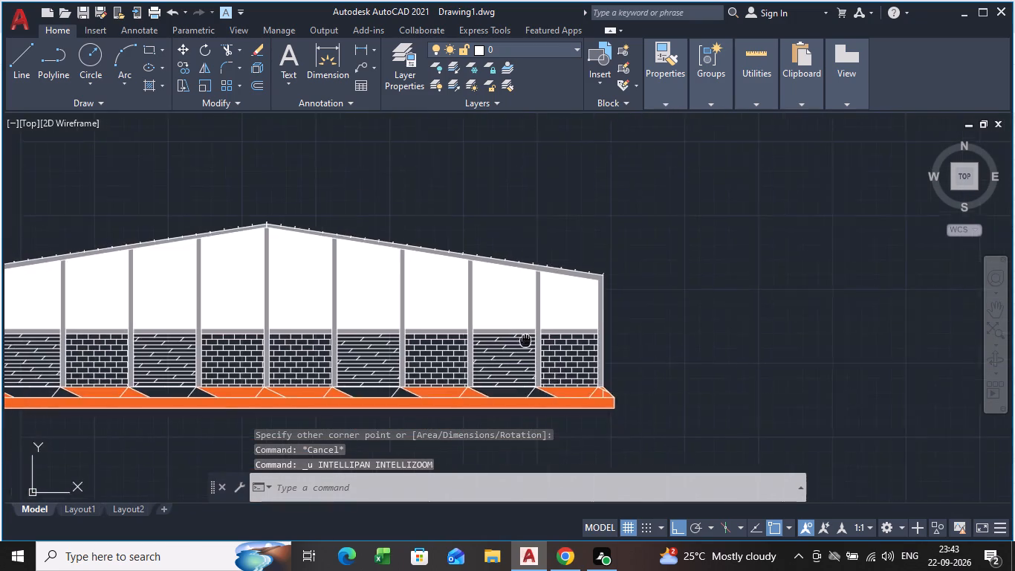
{"action": "middle_click_drag", "start_coordinate": [531, 338], "coordinate": [1011, 299]}
{"action": "scroll", "coordinate": [675, 302], "scroll_direction": "up", "scroll_amount": 3}
{"action": "key", "text": "r"}
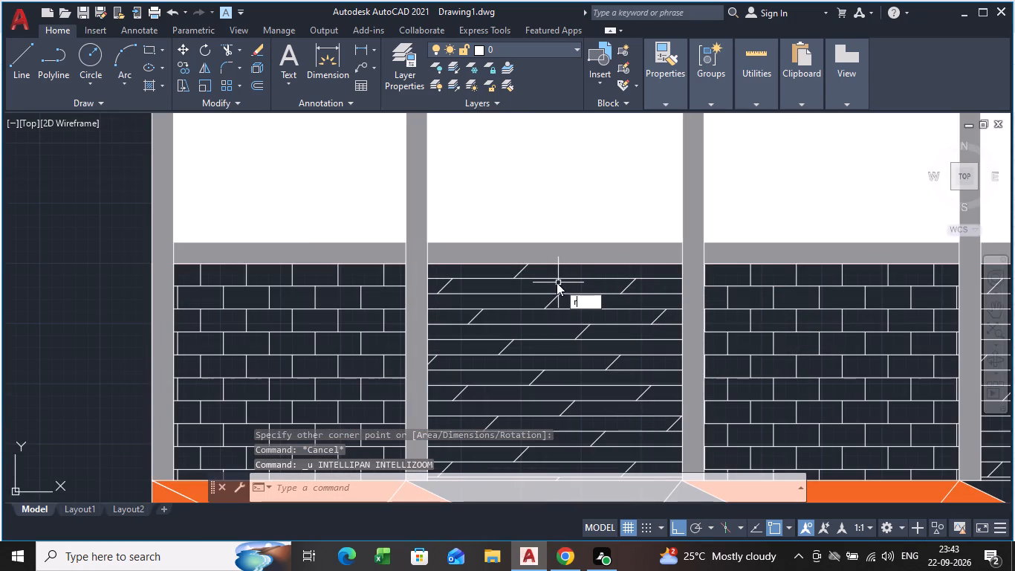
{"action": "key", "text": "e"}
{"action": "key", "text": "c"}
{"action": "key", "text": "Return"}
{"action": "scroll", "coordinate": [159, 236], "scroll_direction": "up", "scroll_amount": 4}
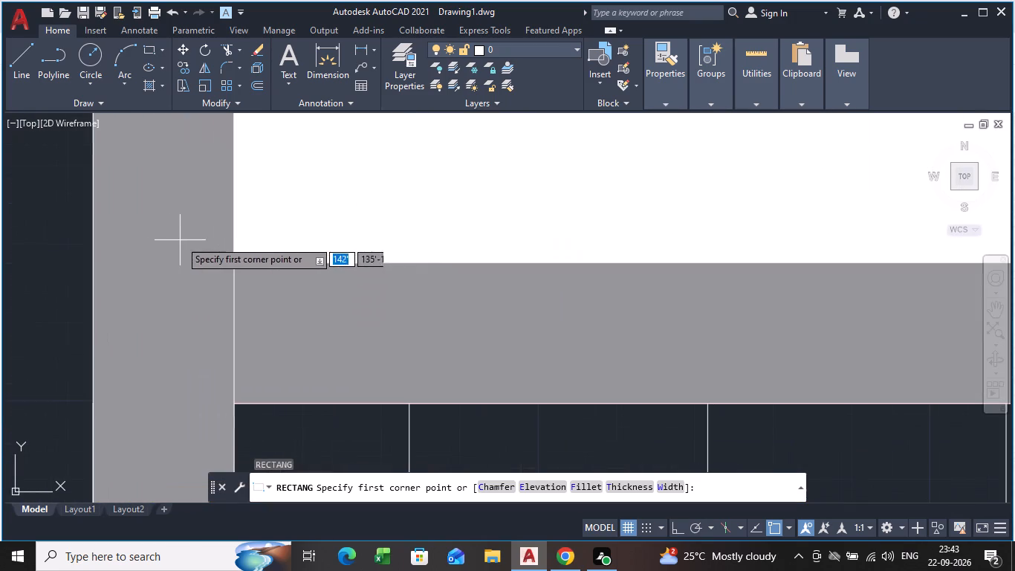
{"action": "left_click_drag", "start_coordinate": [234, 260], "coordinate": [236, 268]}
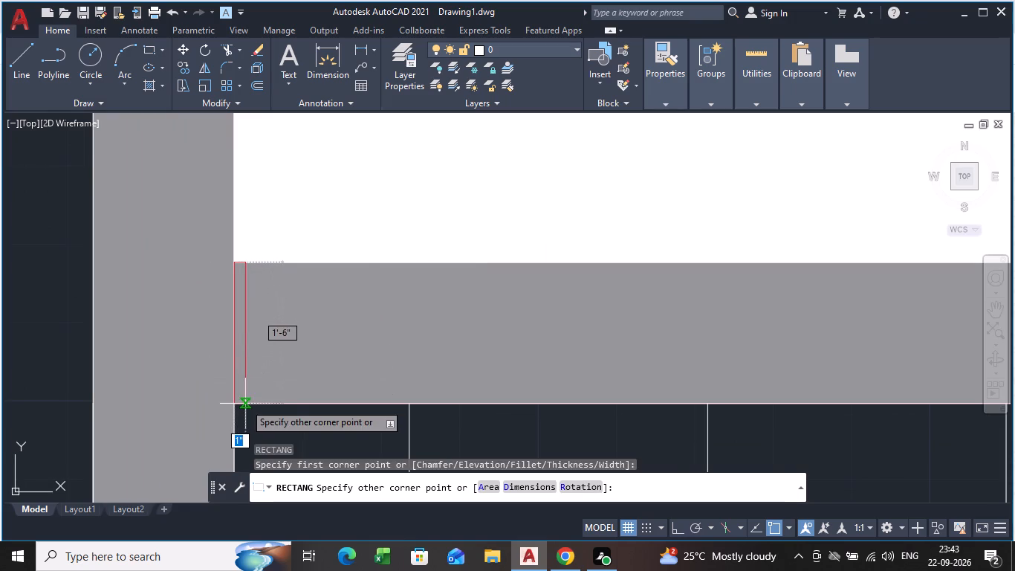
{"action": "scroll", "coordinate": [581, 400], "scroll_direction": "down", "scroll_amount": 6}
{"action": "scroll", "coordinate": [770, 428], "scroll_direction": "down", "scroll_amount": 1}
{"action": "middle_click_drag", "start_coordinate": [776, 428], "coordinate": [383, 294]}
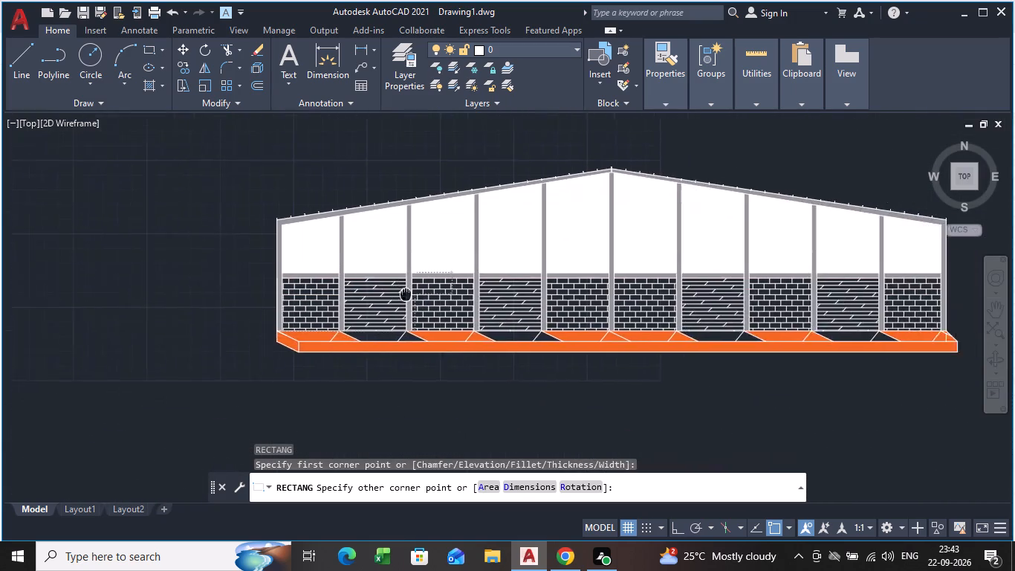
{"action": "middle_click_drag", "start_coordinate": [383, 294], "coordinate": [91, 240]}
{"action": "scroll", "coordinate": [565, 208], "scroll_direction": "up", "scroll_amount": 3}
{"action": "scroll", "coordinate": [721, 300], "scroll_direction": "up", "scroll_amount": 3}
{"action": "scroll", "coordinate": [962, 282], "scroll_direction": "down", "scroll_amount": 1}
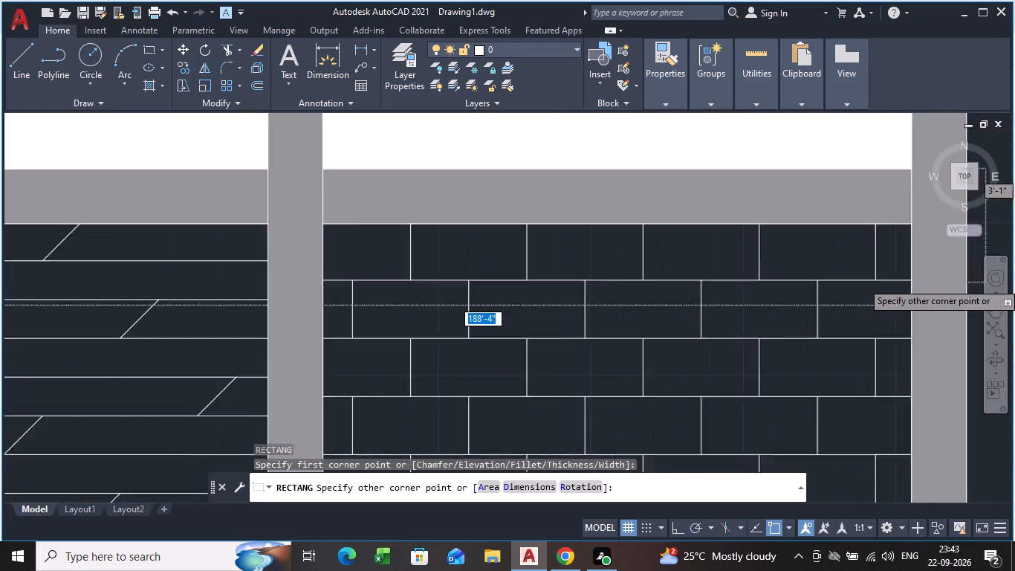
{"action": "scroll", "coordinate": [962, 283], "scroll_direction": "down", "scroll_amount": 1}
{"action": "middle_click_drag", "start_coordinate": [956, 288], "coordinate": [629, 306]}
{"action": "scroll", "coordinate": [658, 264], "scroll_direction": "up", "scroll_amount": 2}
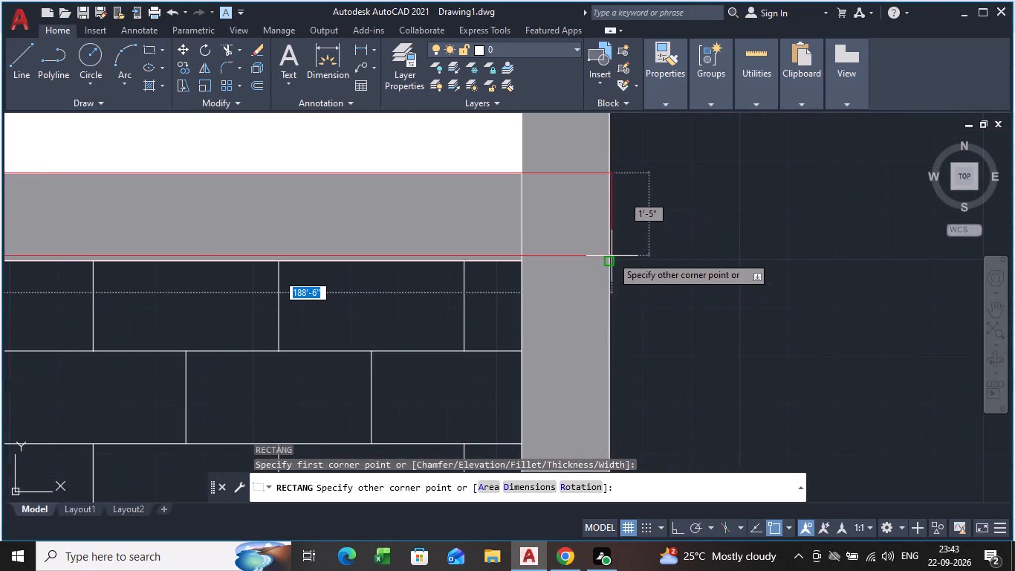
{"action": "scroll", "coordinate": [612, 263], "scroll_direction": "up", "scroll_amount": 2}
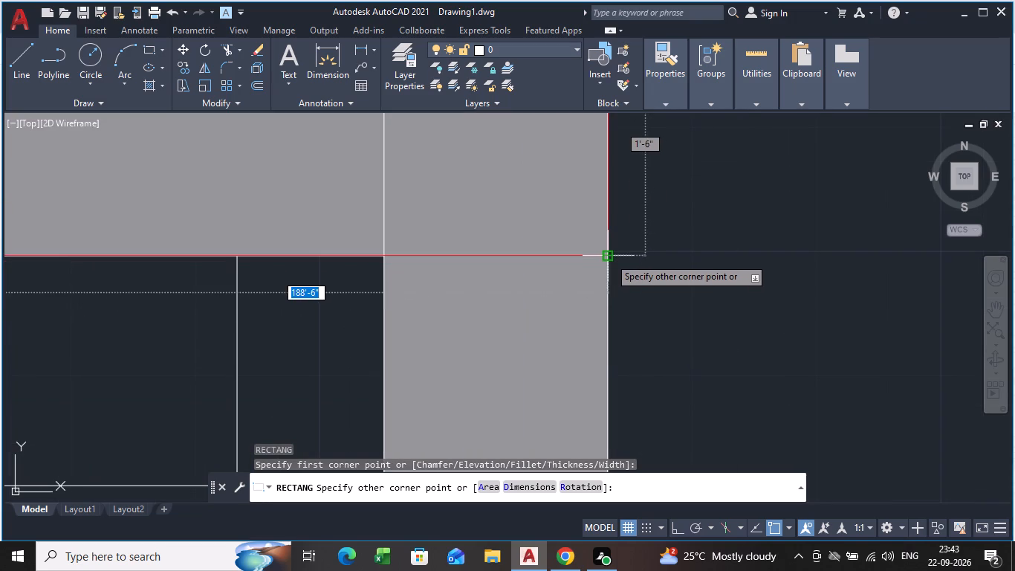
{"action": "left_click", "coordinate": [609, 257]}
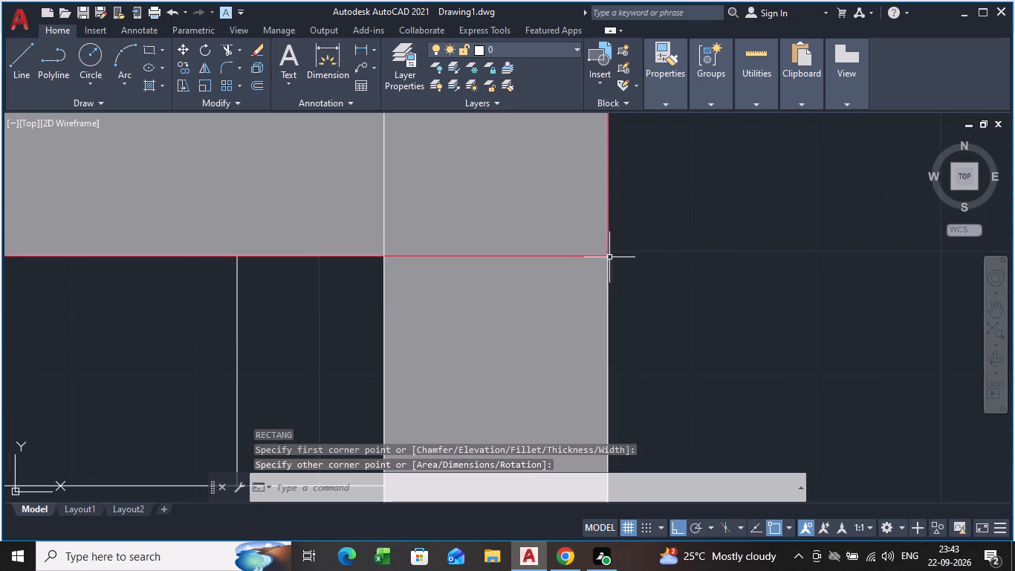
Set the lineweight of the new red band rectangle to 0.15 mm.
{"action": "left_click", "coordinate": [603, 257]}
{"action": "left_click", "coordinate": [649, 331]}
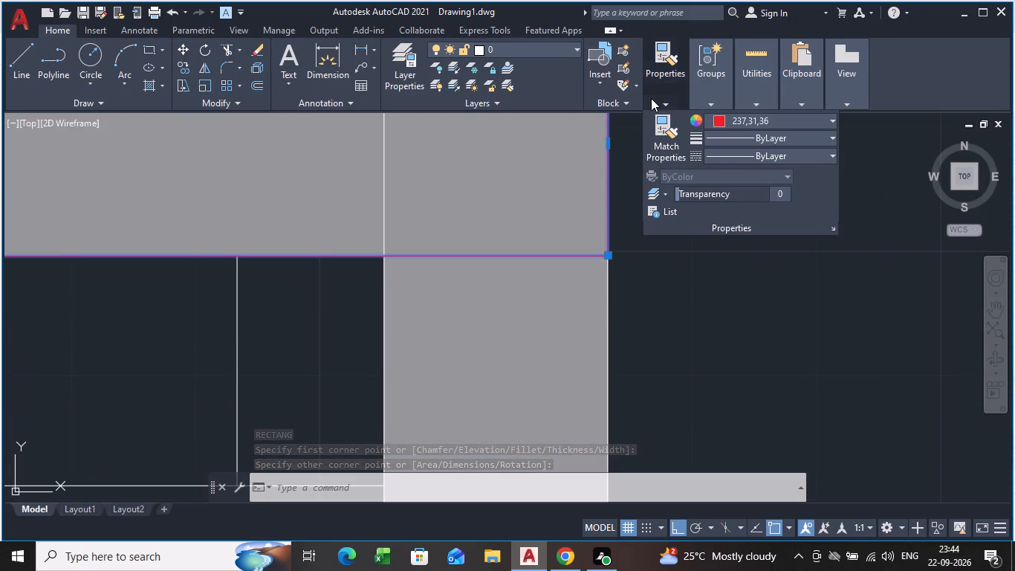
{"action": "left_click", "coordinate": [739, 125]}
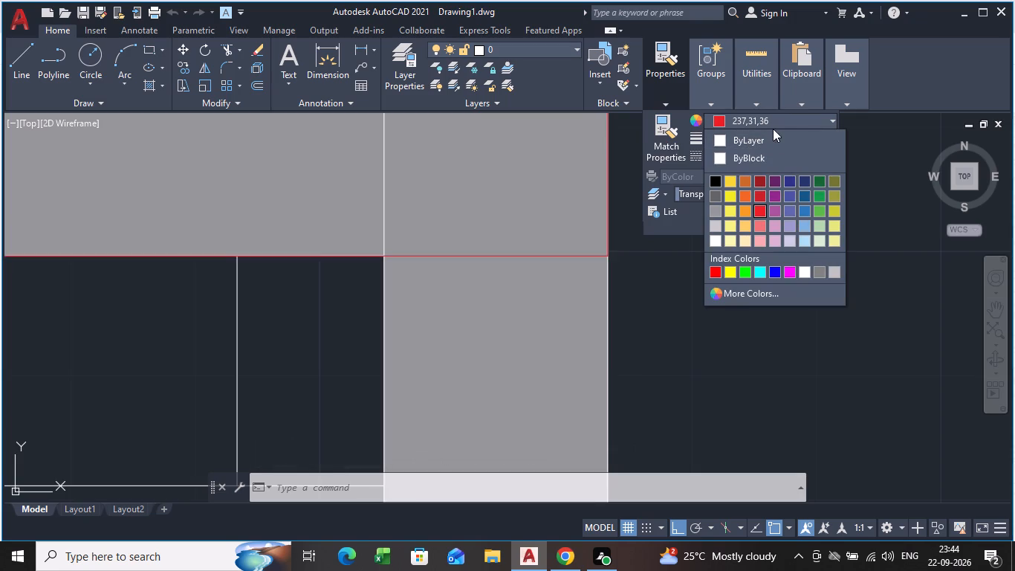
{"action": "left_click", "coordinate": [783, 118]}
{"action": "left_click", "coordinate": [775, 136]}
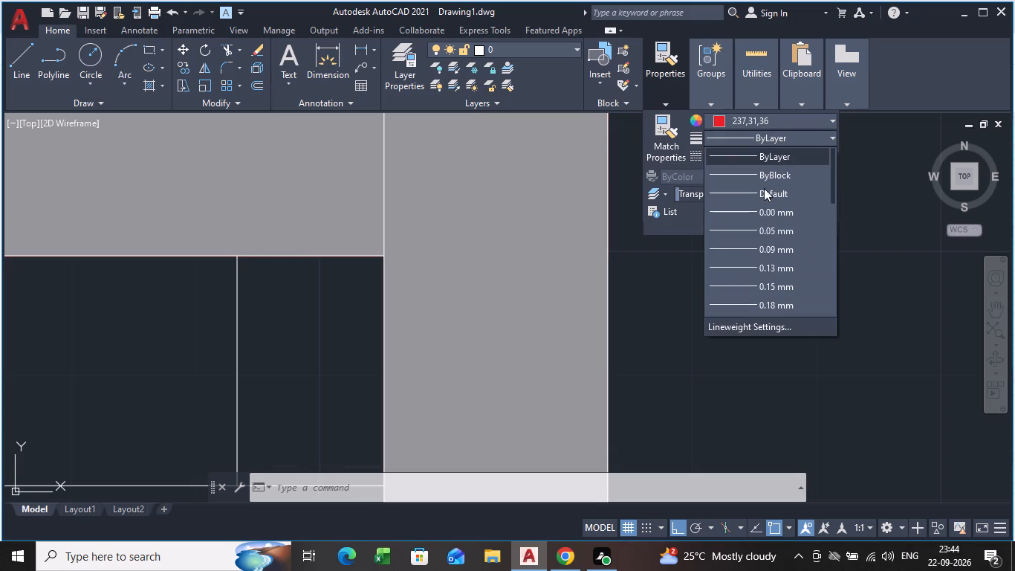
{"action": "left_click", "coordinate": [768, 284]}
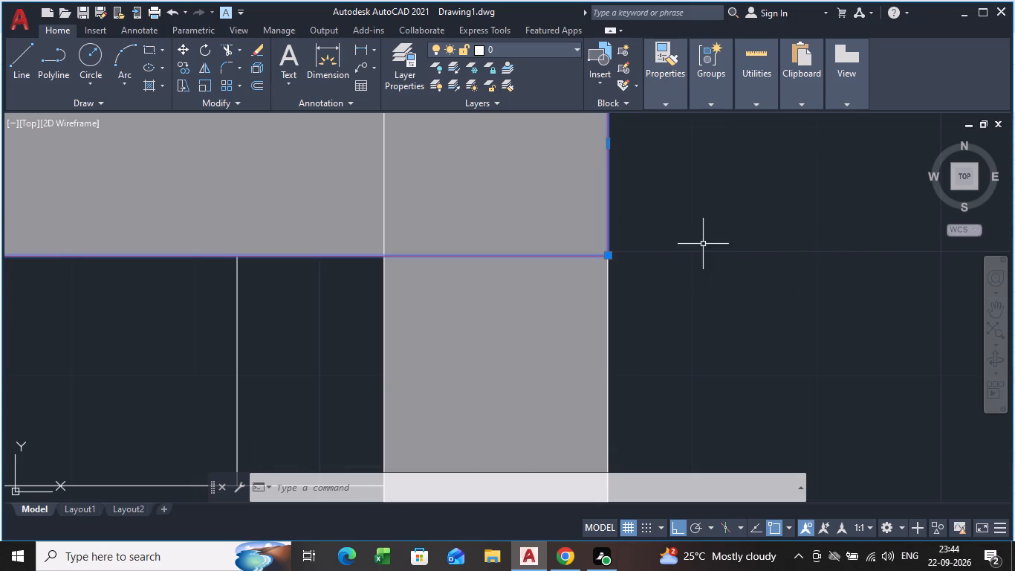
Stretch the near end of the red band rectangle to the first column's outer edge and deselect it.
{"action": "scroll", "coordinate": [648, 226], "scroll_direction": "down", "scroll_amount": 5}
{"action": "scroll", "coordinate": [419, 234], "scroll_direction": "down", "scroll_amount": 1}
{"action": "middle_click_drag", "start_coordinate": [419, 234], "coordinate": [907, 251]}
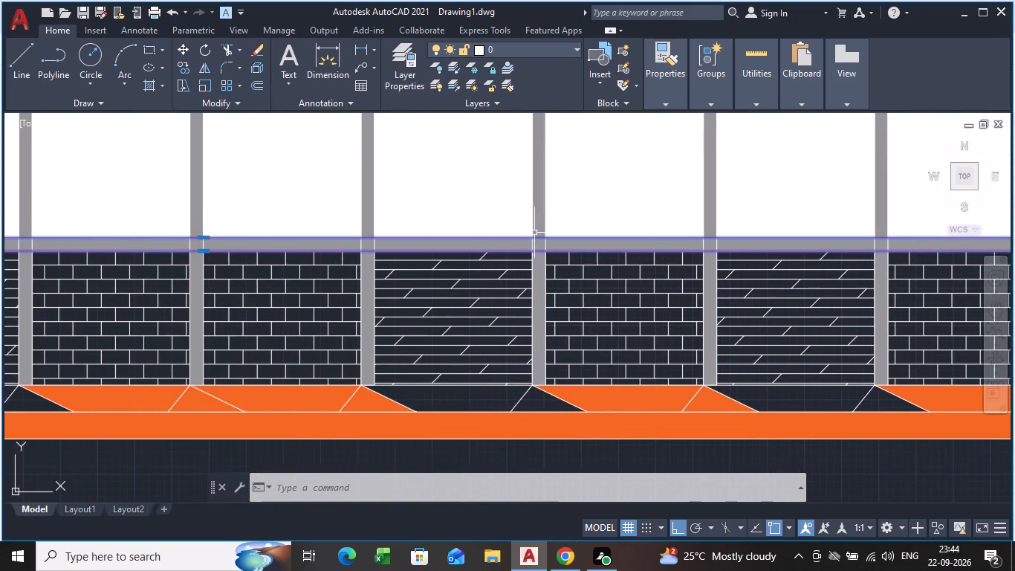
{"action": "middle_click_drag", "start_coordinate": [194, 217], "coordinate": [868, 267]}
{"action": "scroll", "coordinate": [57, 298], "scroll_direction": "up", "scroll_amount": 2}
{"action": "middle_click_drag", "start_coordinate": [69, 288], "coordinate": [95, 285]}
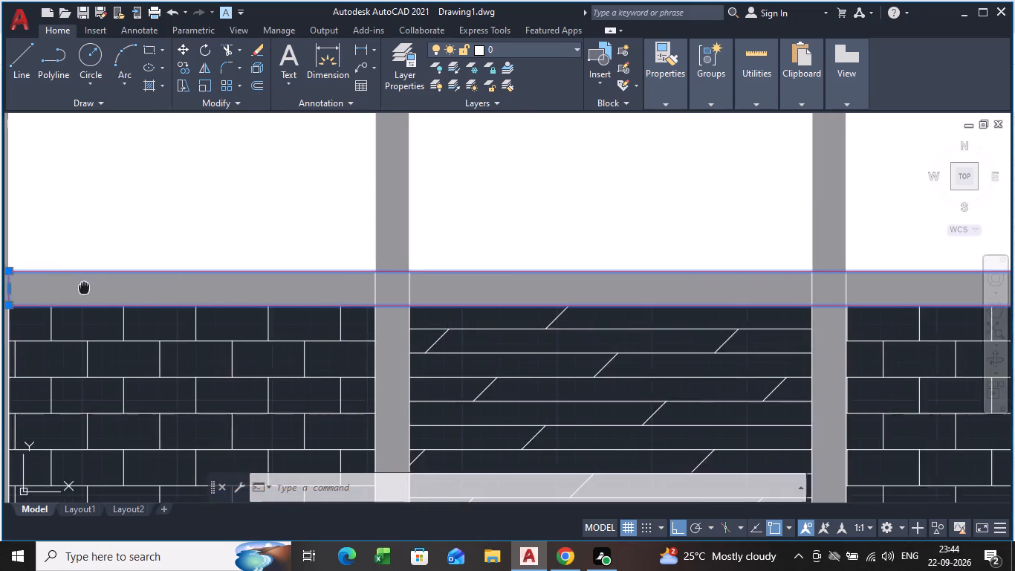
{"action": "middle_click_drag", "start_coordinate": [95, 285], "coordinate": [511, 308]}
{"action": "scroll", "coordinate": [433, 303], "scroll_direction": "up", "scroll_amount": 3}
{"action": "left_click", "coordinate": [470, 321]}
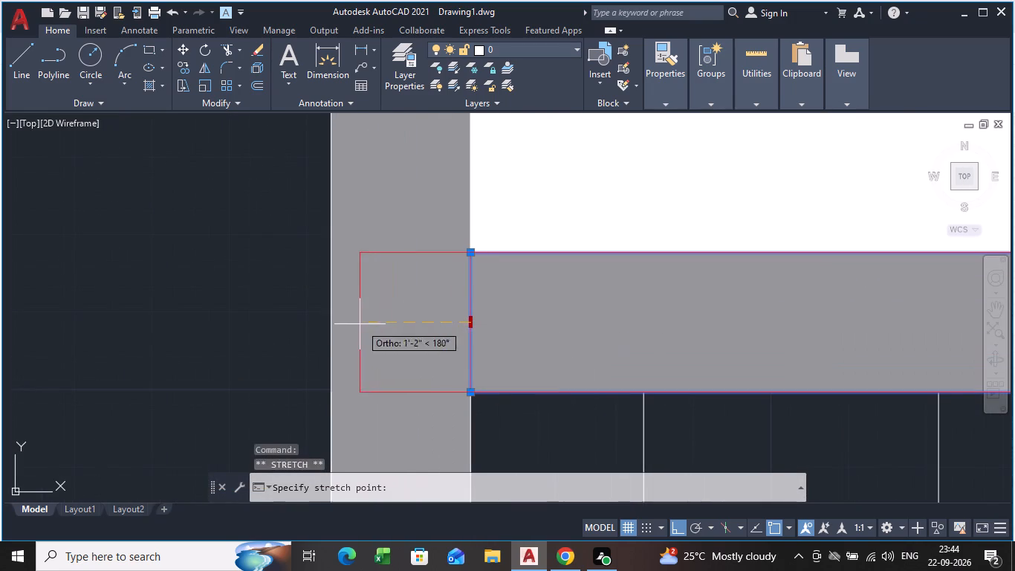
{"action": "left_click", "coordinate": [328, 320]}
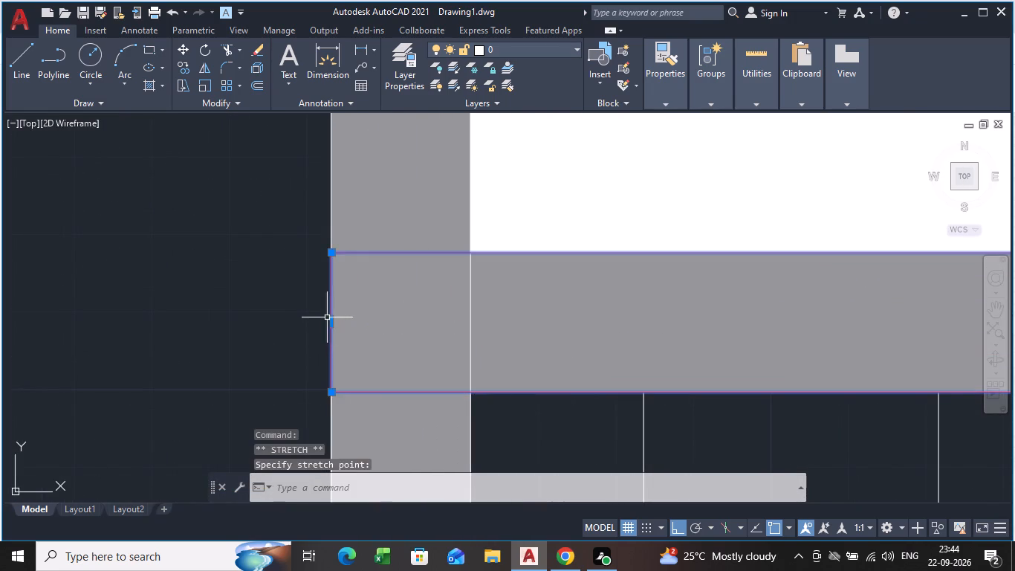
{"action": "scroll", "coordinate": [360, 318], "scroll_direction": "down", "scroll_amount": 3}
{"action": "key", "text": "Escape"}
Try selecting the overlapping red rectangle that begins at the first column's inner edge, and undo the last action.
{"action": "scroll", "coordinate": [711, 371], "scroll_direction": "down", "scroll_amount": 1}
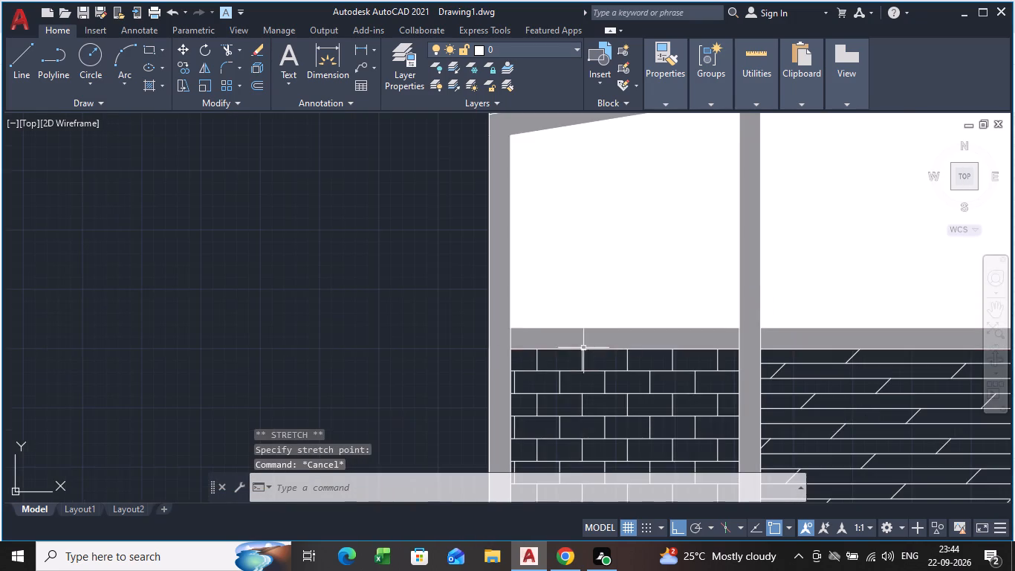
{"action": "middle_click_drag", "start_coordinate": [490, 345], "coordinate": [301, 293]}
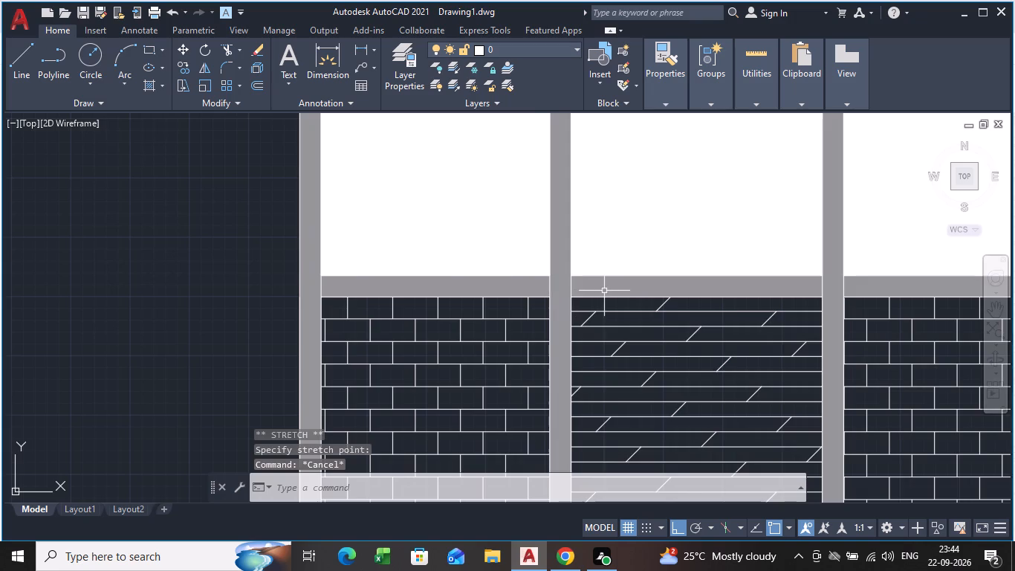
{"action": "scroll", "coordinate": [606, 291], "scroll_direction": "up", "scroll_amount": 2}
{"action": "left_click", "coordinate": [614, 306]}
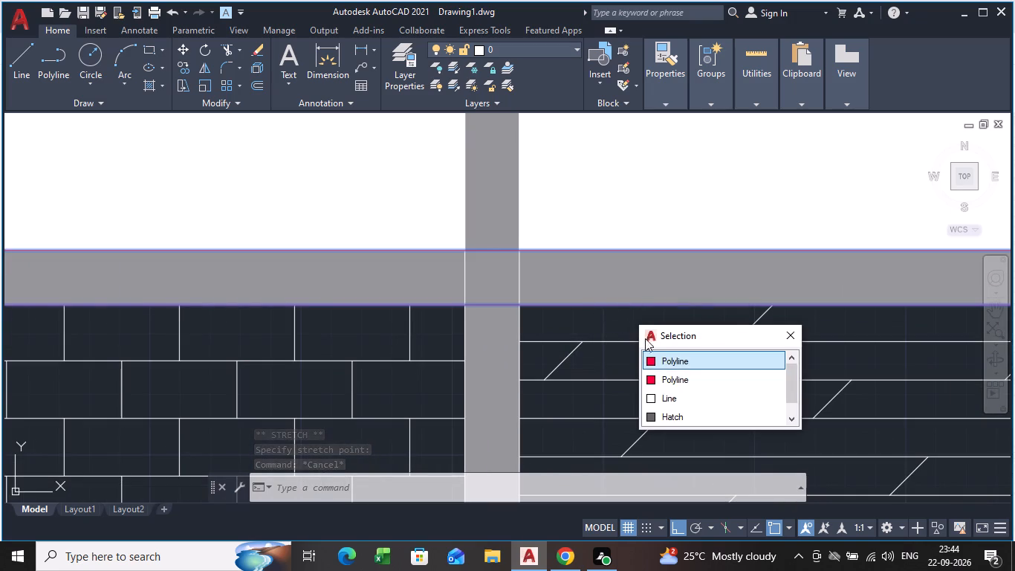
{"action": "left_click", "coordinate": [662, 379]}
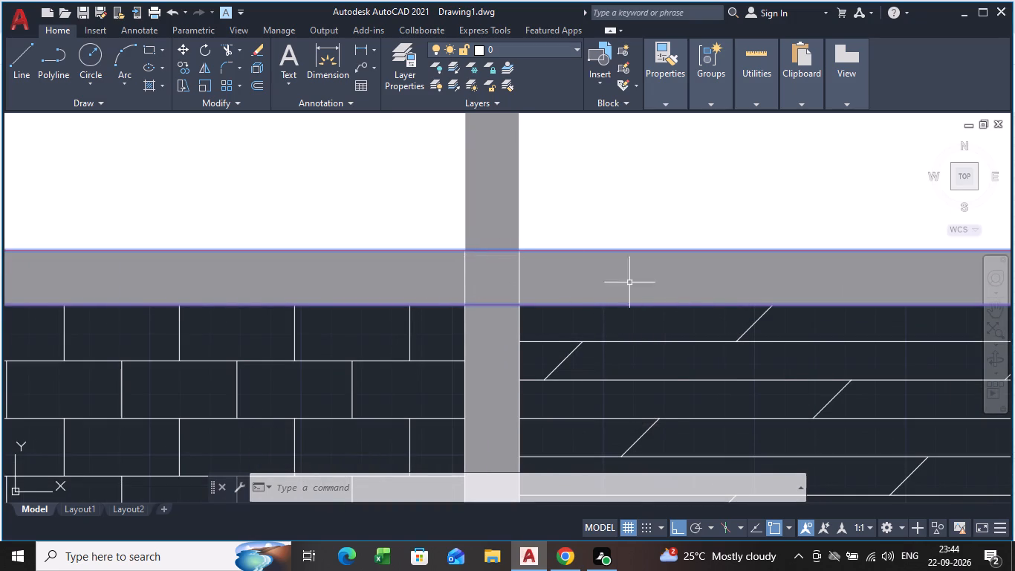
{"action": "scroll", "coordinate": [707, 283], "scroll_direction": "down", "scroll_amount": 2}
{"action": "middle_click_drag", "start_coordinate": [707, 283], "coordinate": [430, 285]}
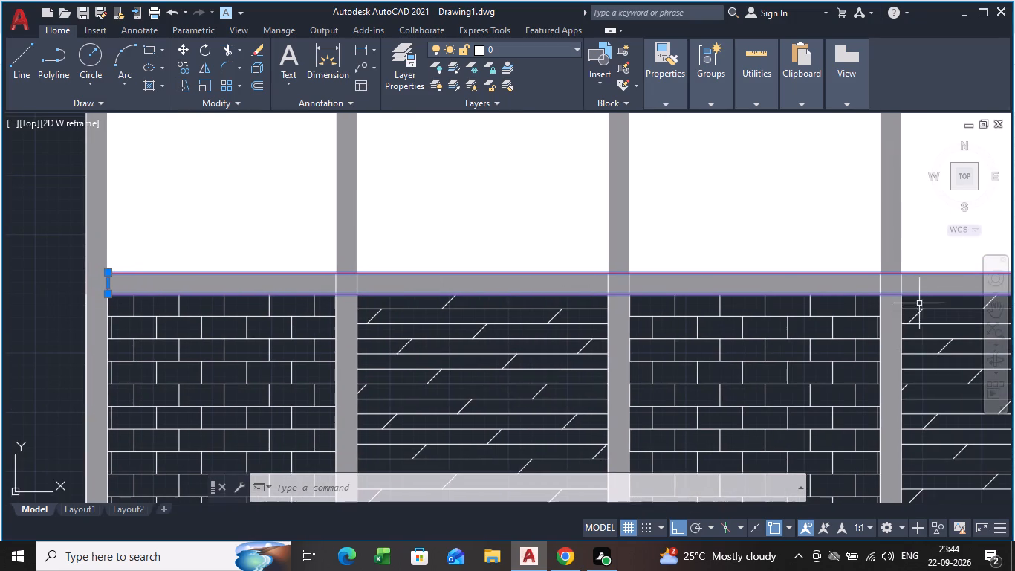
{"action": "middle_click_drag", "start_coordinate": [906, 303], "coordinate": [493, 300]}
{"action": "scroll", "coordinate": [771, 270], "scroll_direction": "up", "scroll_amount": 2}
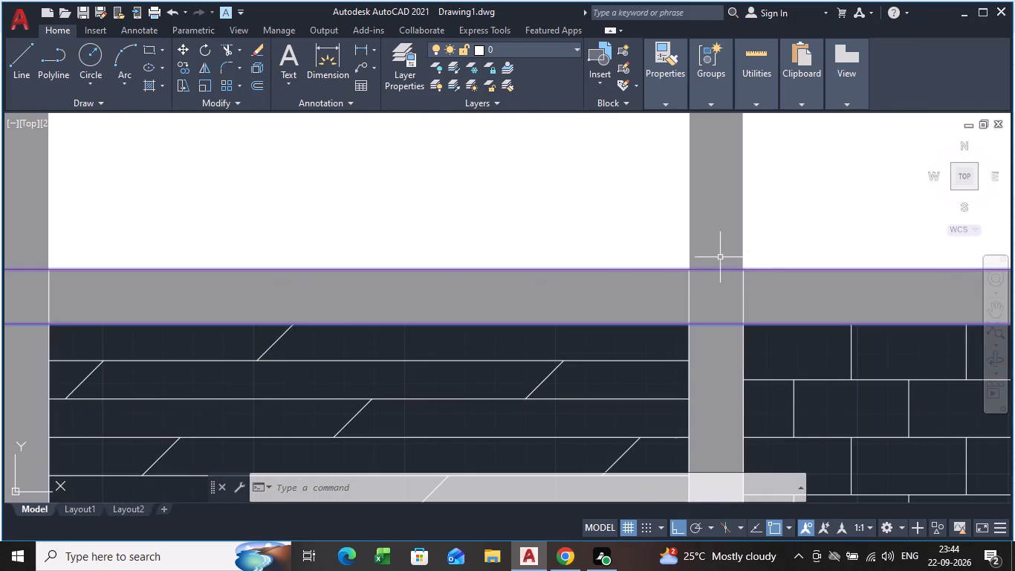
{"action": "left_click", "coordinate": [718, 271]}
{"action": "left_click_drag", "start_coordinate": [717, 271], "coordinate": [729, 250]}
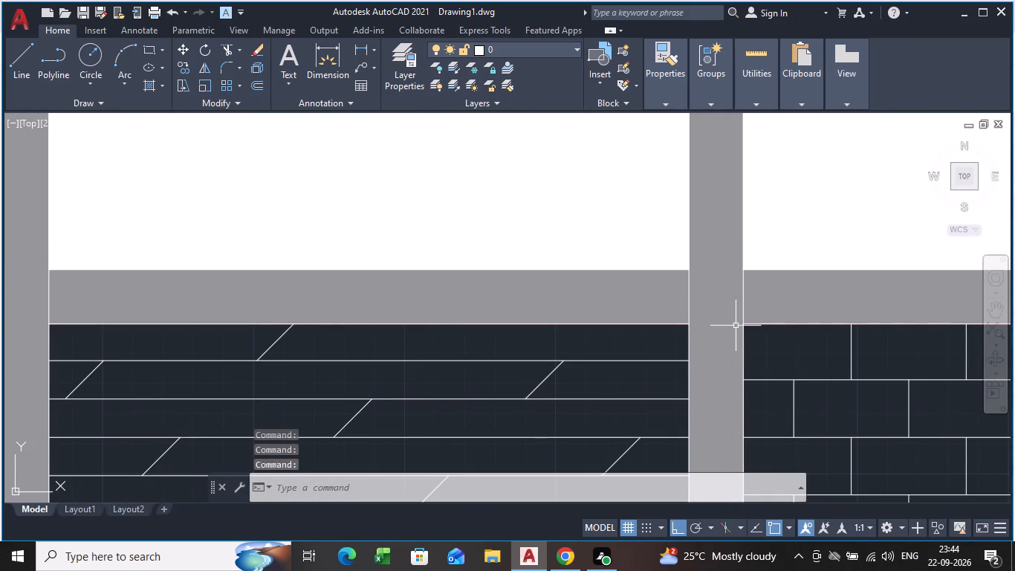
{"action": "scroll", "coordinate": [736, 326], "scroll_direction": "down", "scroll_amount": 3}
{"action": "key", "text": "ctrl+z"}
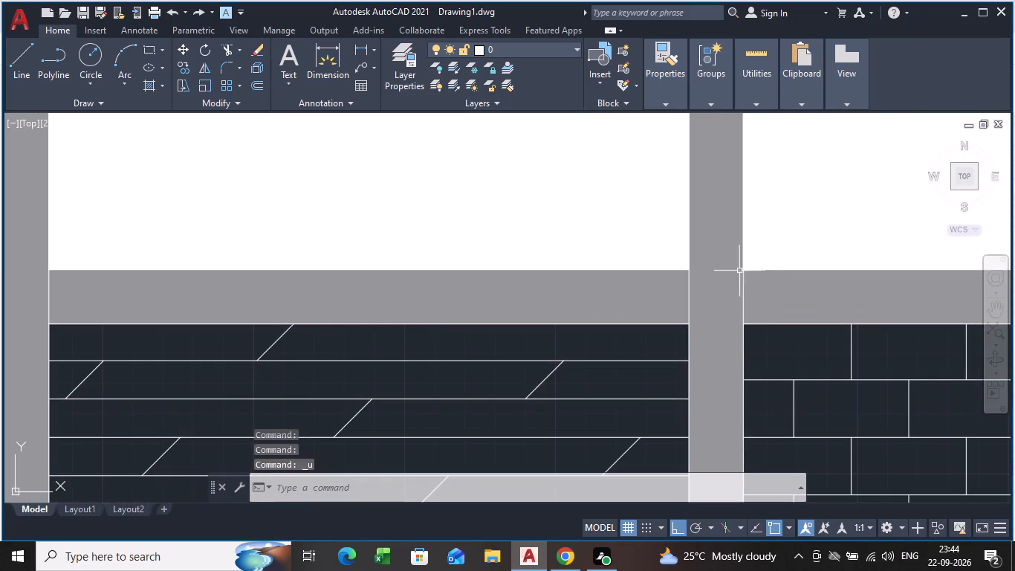
Stretch the red band rectangle's upper edge slightly above the grey band and its lower edge slightly below it, and deselect it.
{"action": "left_click", "coordinate": [680, 268]}
{"action": "left_click", "coordinate": [734, 323]}
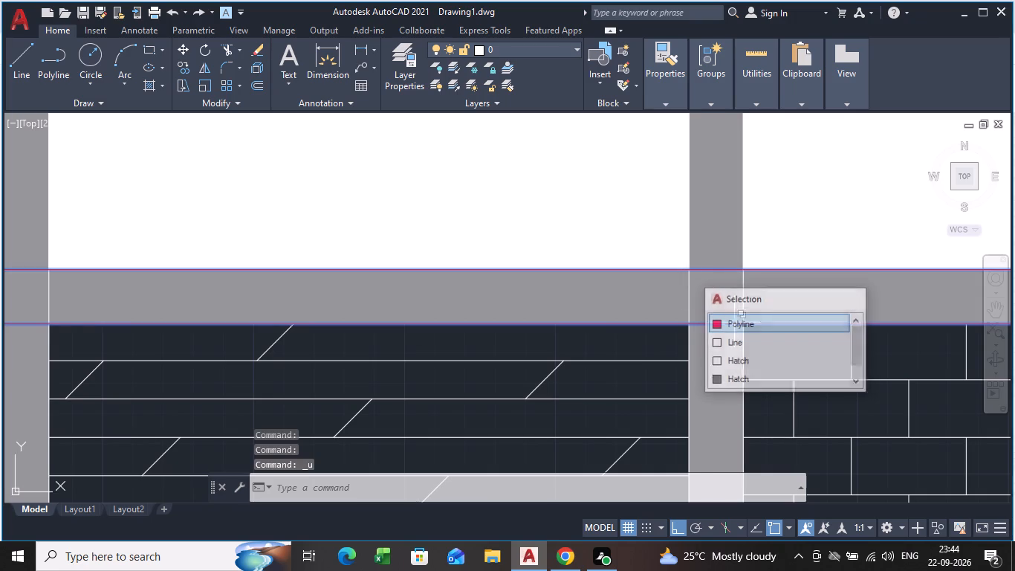
{"action": "scroll", "coordinate": [734, 303], "scroll_direction": "down", "scroll_amount": 4}
{"action": "scroll", "coordinate": [851, 297], "scroll_direction": "up", "scroll_amount": 3}
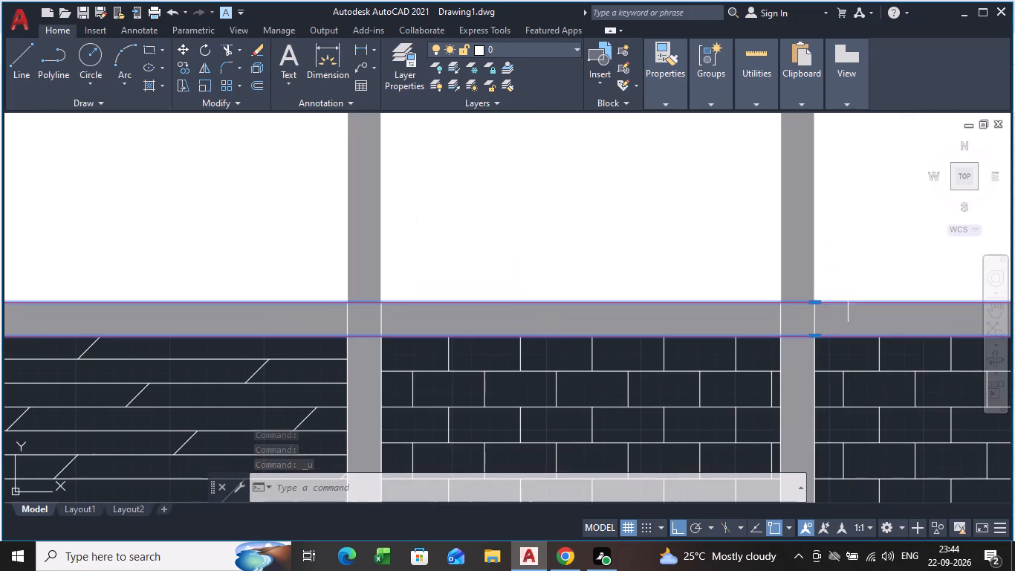
{"action": "left_click", "coordinate": [818, 305]}
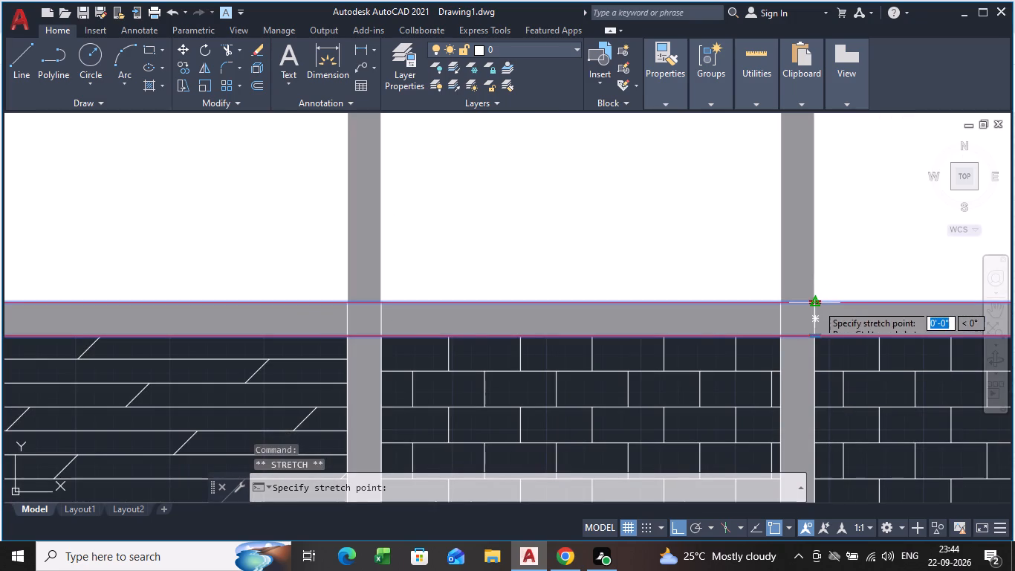
{"action": "left_click", "coordinate": [817, 291]}
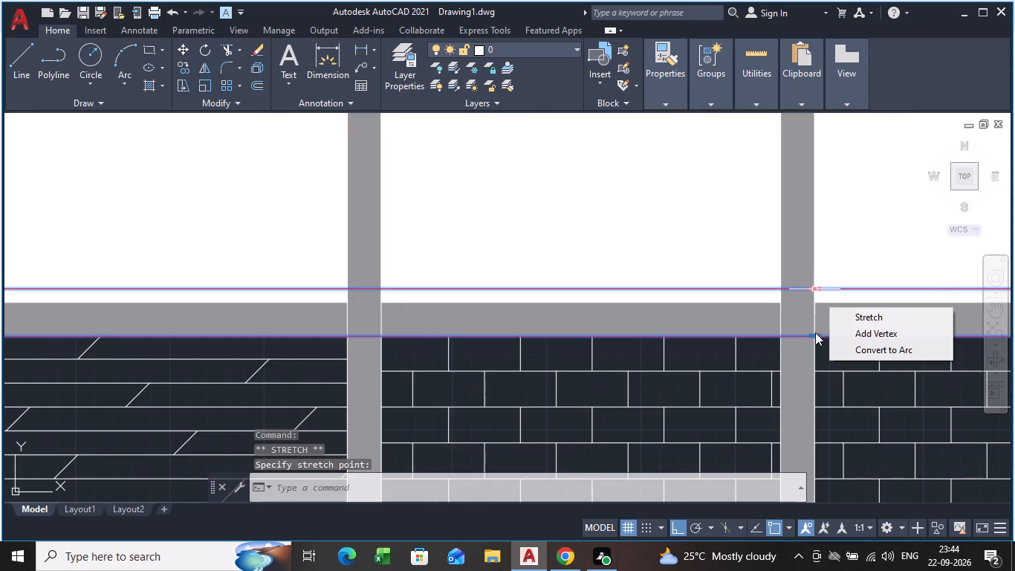
{"action": "left_click", "coordinate": [817, 335]}
{"action": "left_click", "coordinate": [817, 335]}
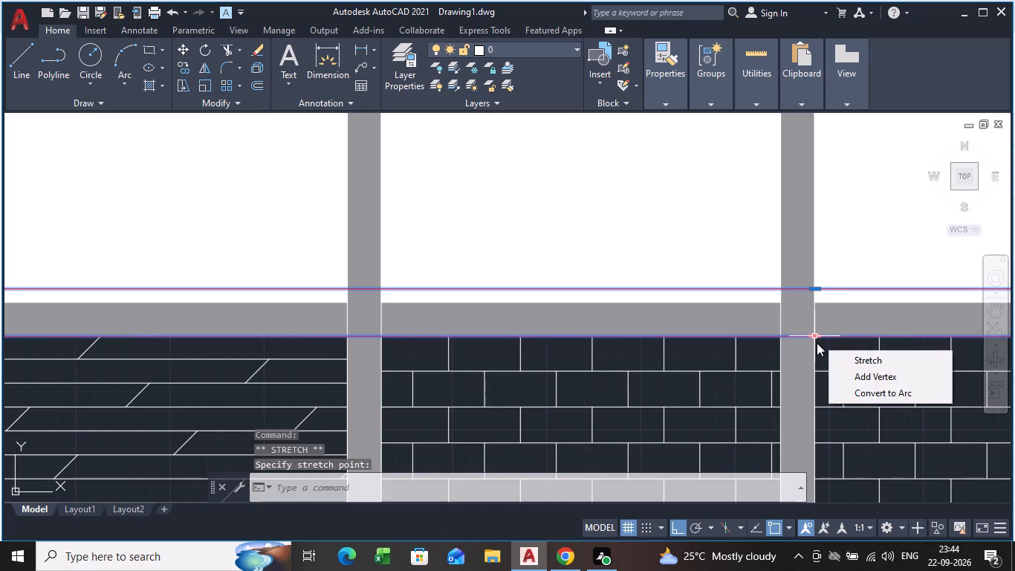
{"action": "left_click", "coordinate": [813, 335]}
{"action": "left_click", "coordinate": [814, 348]}
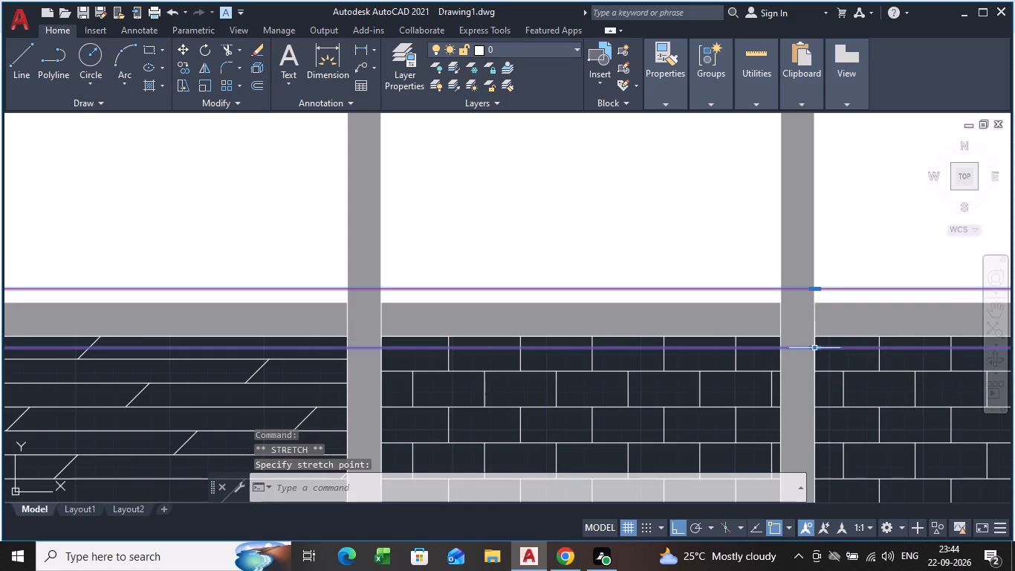
{"action": "key", "text": "Escape"}
Stretch the red band rectangle's upper edge down about 1'-4" to mid-height of the grey band and deselect it.
{"action": "scroll", "coordinate": [771, 335], "scroll_direction": "down", "scroll_amount": 3}
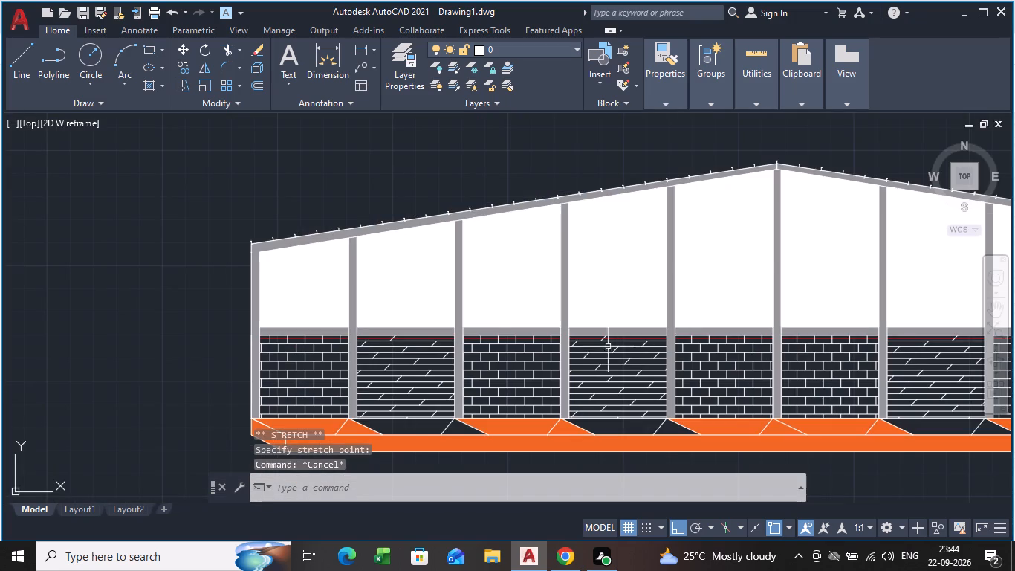
{"action": "scroll", "coordinate": [296, 355], "scroll_direction": "up", "scroll_amount": 3}
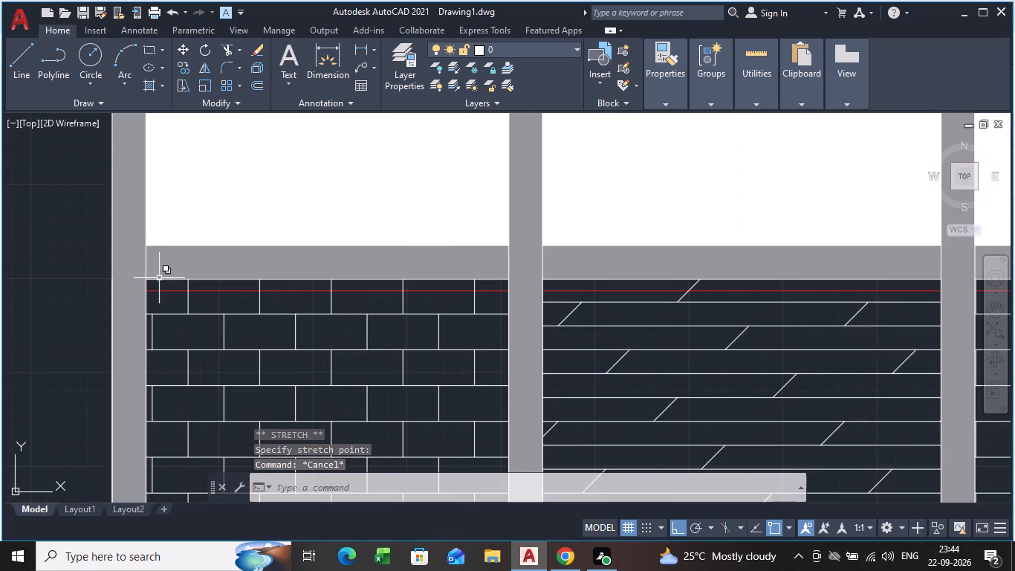
{"action": "scroll", "coordinate": [248, 237], "scroll_direction": "up", "scroll_amount": 2}
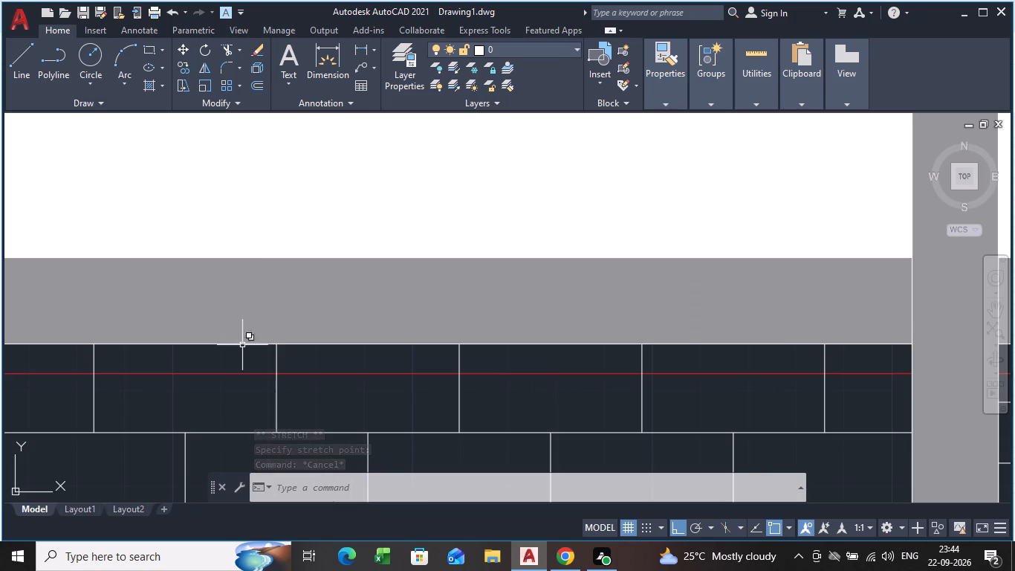
{"action": "left_click", "coordinate": [240, 376]}
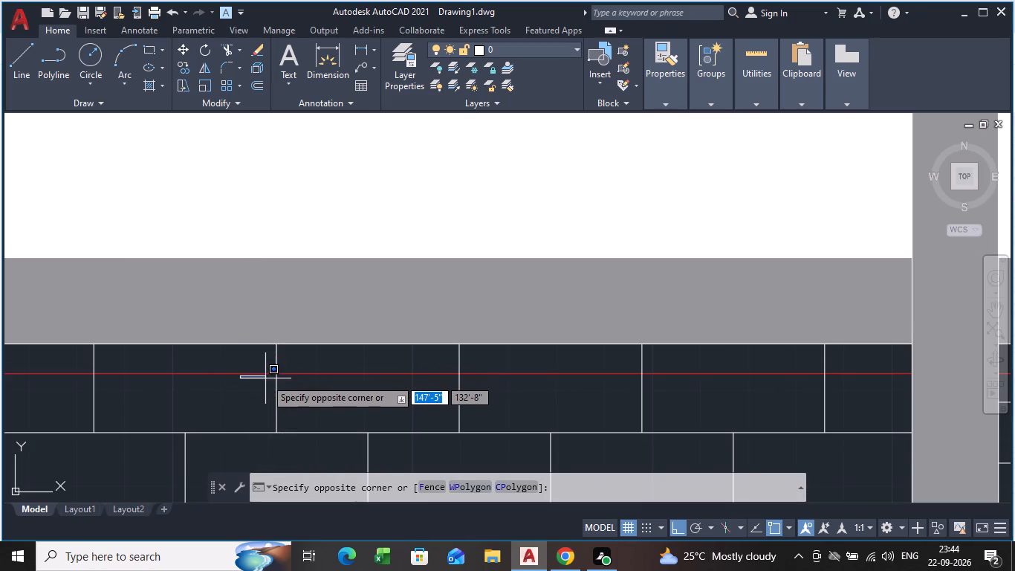
{"action": "left_click", "coordinate": [270, 372]}
{"action": "left_click", "coordinate": [290, 376]}
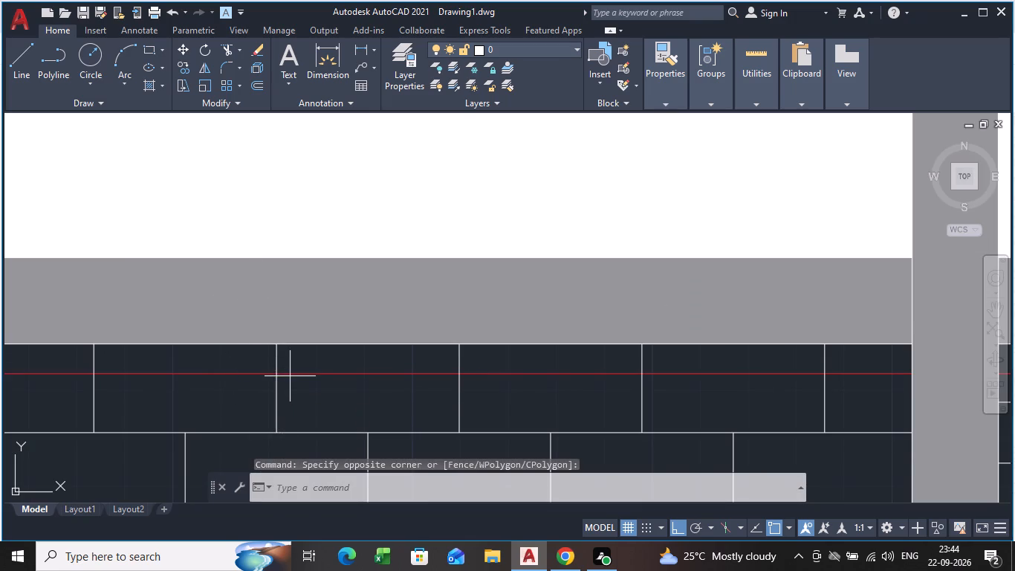
{"action": "left_click", "coordinate": [291, 372]}
{"action": "left_click", "coordinate": [296, 375]}
{"action": "scroll", "coordinate": [523, 367], "scroll_direction": "down", "scroll_amount": 3}
{"action": "middle_click_drag", "start_coordinate": [720, 369], "coordinate": [259, 276]}
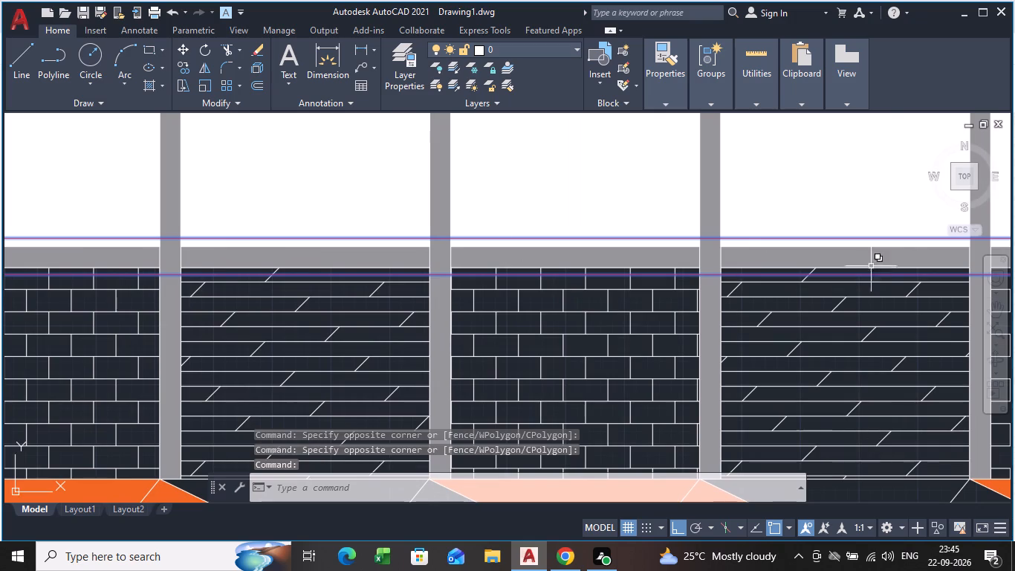
{"action": "middle_click_drag", "start_coordinate": [840, 274], "coordinate": [434, 262]}
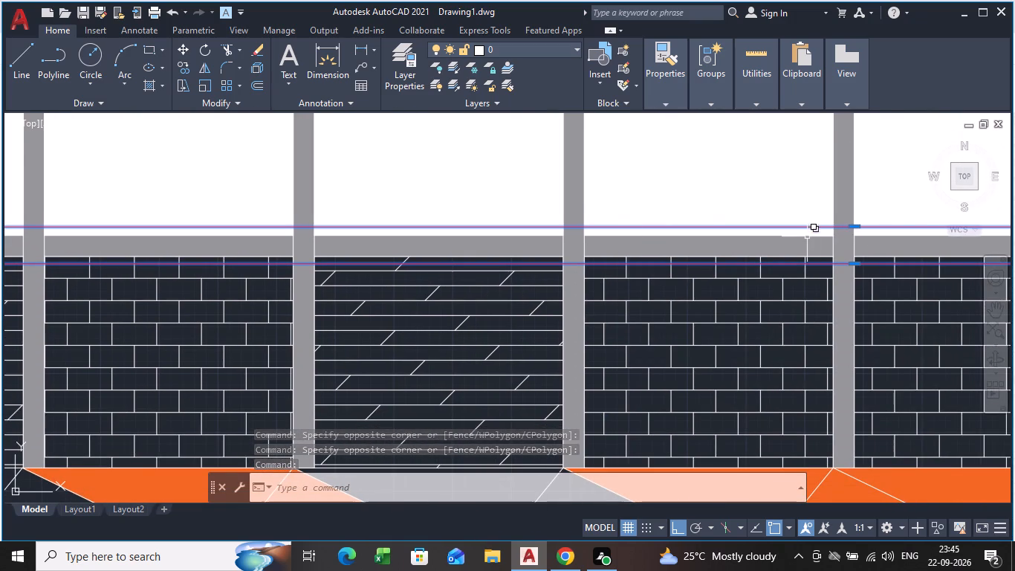
{"action": "left_click", "coordinate": [854, 225]}
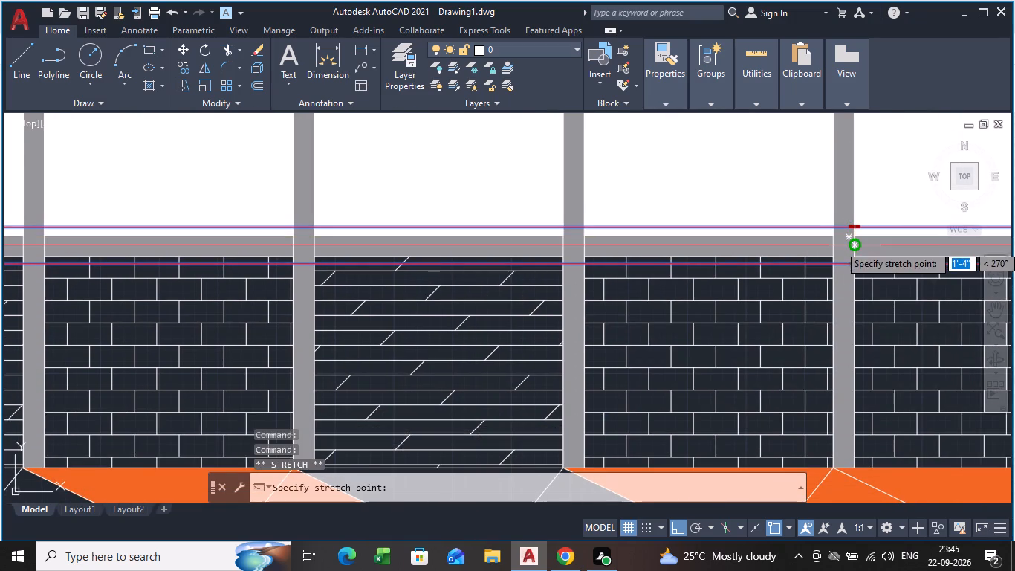
{"action": "left_click", "coordinate": [854, 245]}
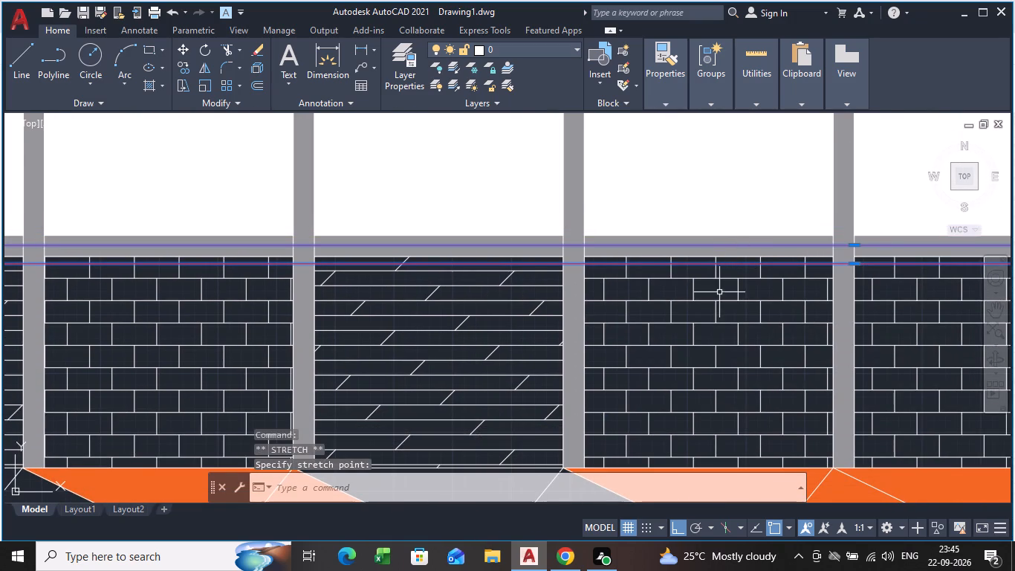
{"action": "left_click", "coordinate": [719, 292]}
{"action": "left_click", "coordinate": [719, 294]}
Stretch the near end of the red band rectangle about 2'-9" outward, past the first column's outer edge.
{"action": "scroll", "coordinate": [785, 273], "scroll_direction": "down", "scroll_amount": 4}
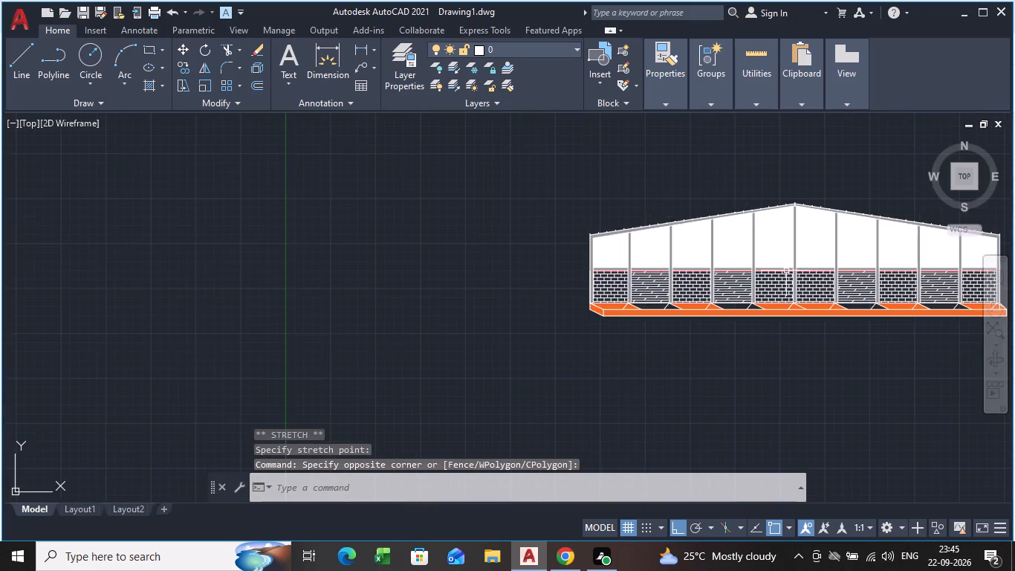
{"action": "scroll", "coordinate": [639, 279], "scroll_direction": "up", "scroll_amount": 3}
{"action": "scroll", "coordinate": [493, 253], "scroll_direction": "up", "scroll_amount": 2}
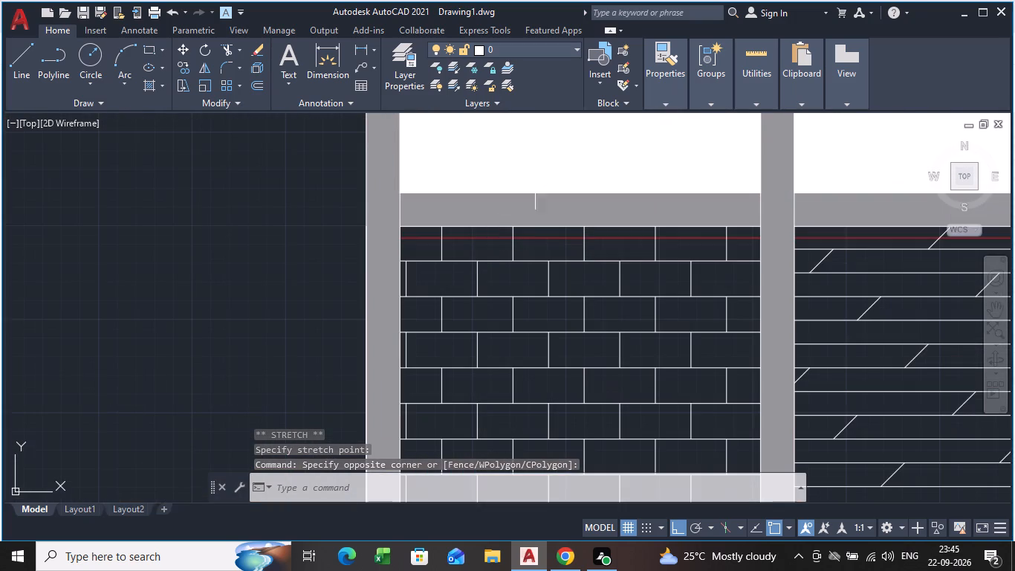
{"action": "left_click", "coordinate": [409, 240]}
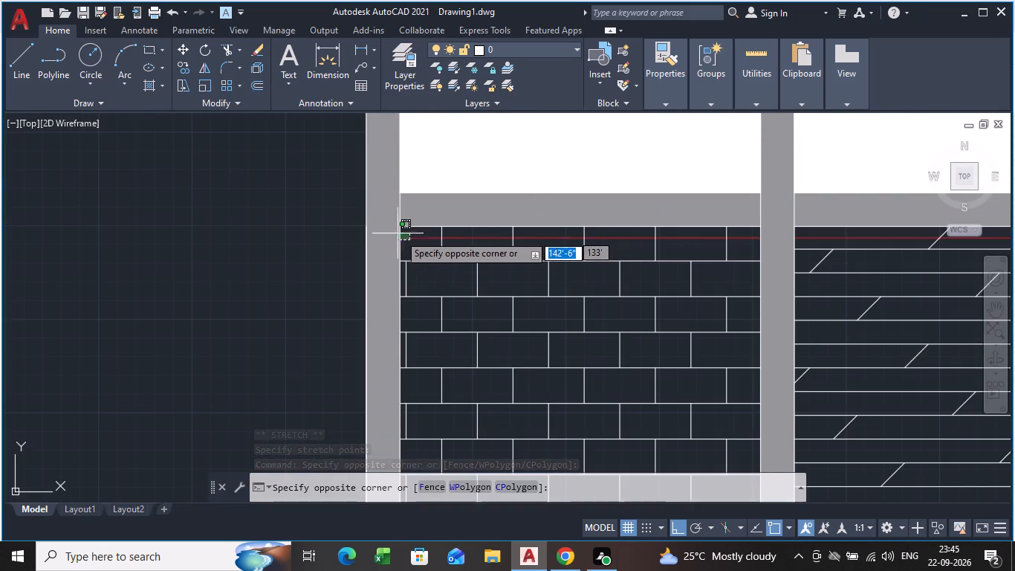
{"action": "left_click", "coordinate": [423, 238]}
{"action": "left_click", "coordinate": [423, 238]}
{"action": "left_click", "coordinate": [421, 239]}
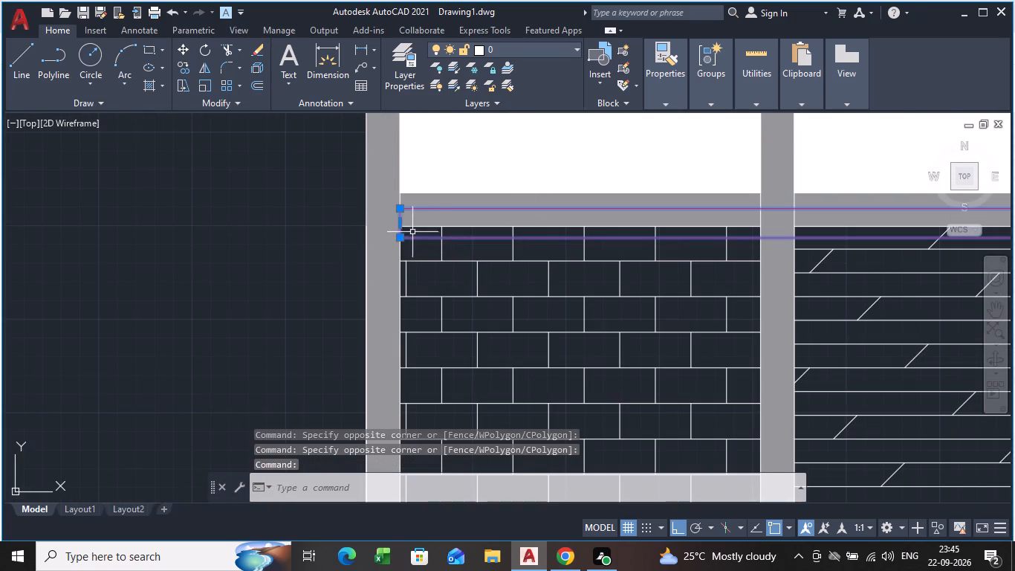
{"action": "left_click", "coordinate": [402, 227]}
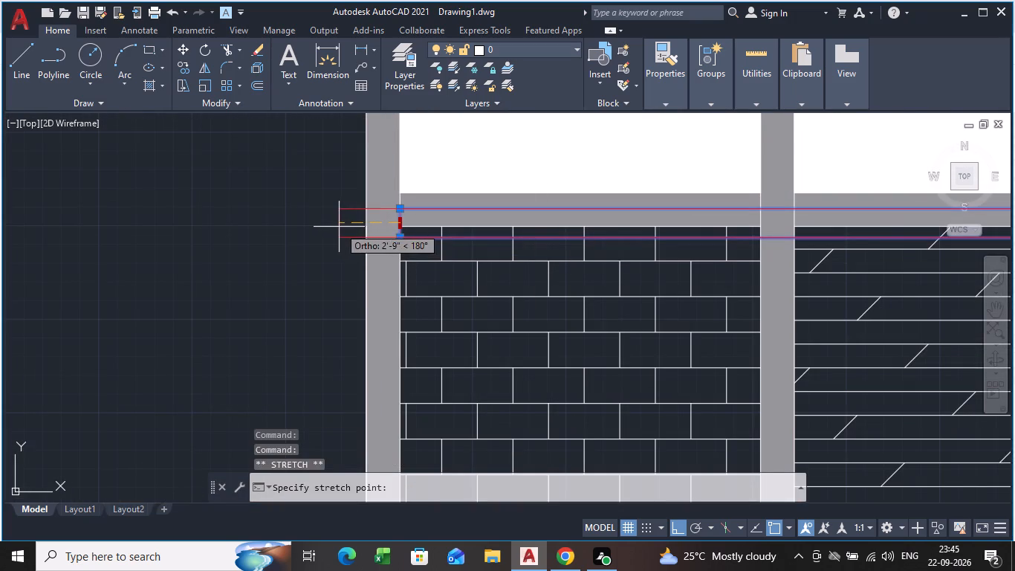
{"action": "left_click", "coordinate": [339, 227]}
Stretch the far end of the red band rectangle about 4" beyond the last column, in line with the overlapping red rectangle's end.
{"action": "scroll", "coordinate": [529, 325], "scroll_direction": "down", "scroll_amount": 2}
{"action": "middle_click_drag", "start_coordinate": [529, 325], "coordinate": [44, 242]}
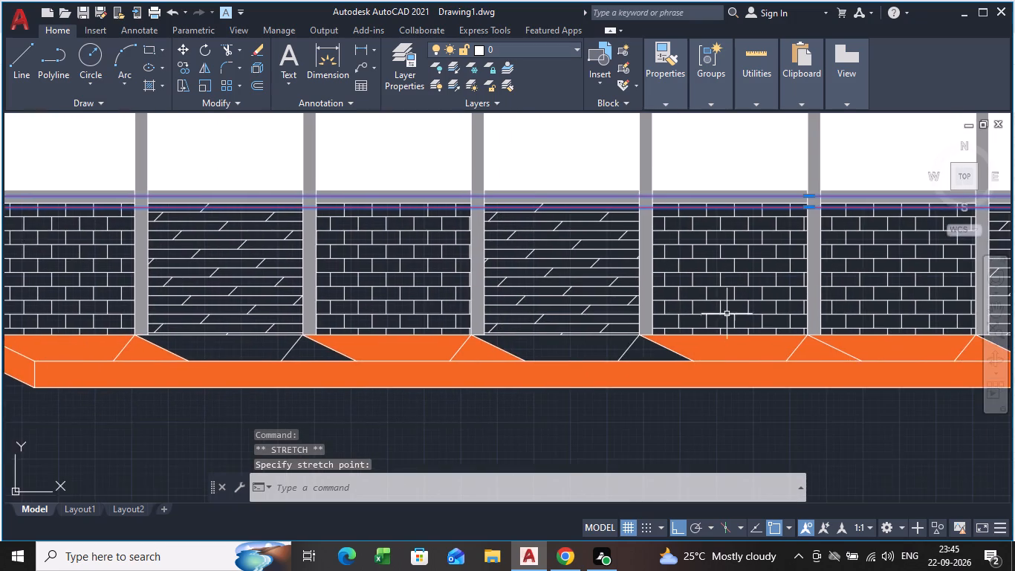
{"action": "scroll", "coordinate": [727, 309], "scroll_direction": "down", "scroll_amount": 1}
{"action": "middle_click_drag", "start_coordinate": [727, 309], "coordinate": [130, 357]}
{"action": "scroll", "coordinate": [716, 303], "scroll_direction": "up", "scroll_amount": 3}
{"action": "scroll", "coordinate": [680, 254], "scroll_direction": "up", "scroll_amount": 3}
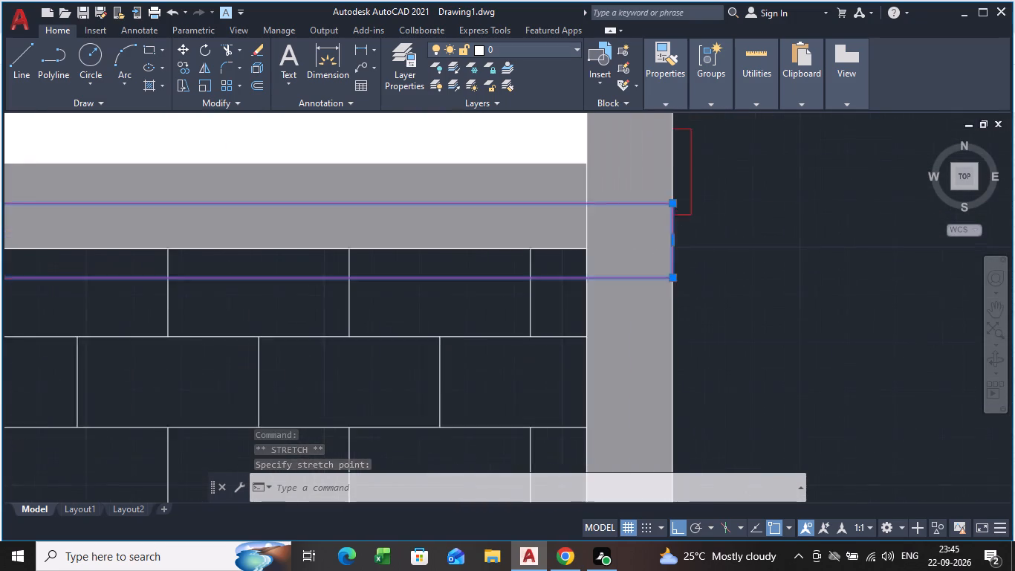
{"action": "left_click", "coordinate": [667, 239]}
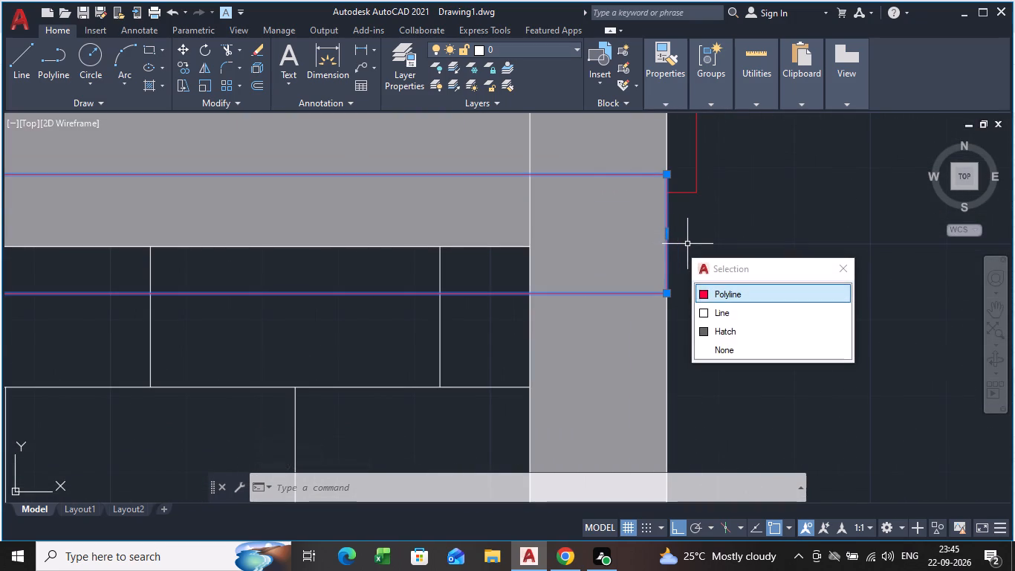
{"action": "left_click", "coordinate": [669, 233]}
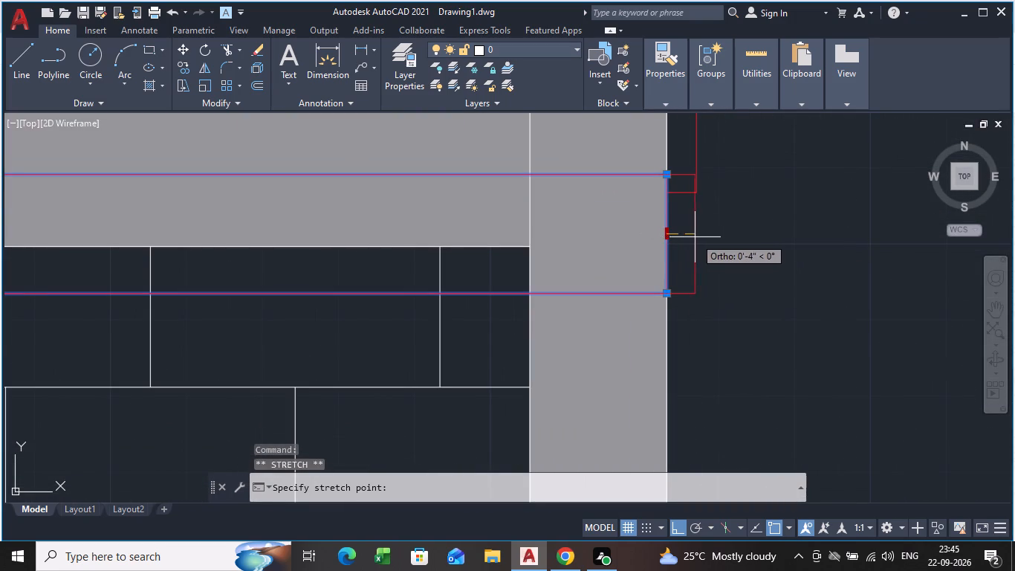
{"action": "left_click", "coordinate": [696, 236]}
Delete the other, higher-lying red rectangle that overlaps the band rectangle at the last column.
{"action": "left_click", "coordinate": [698, 141]}
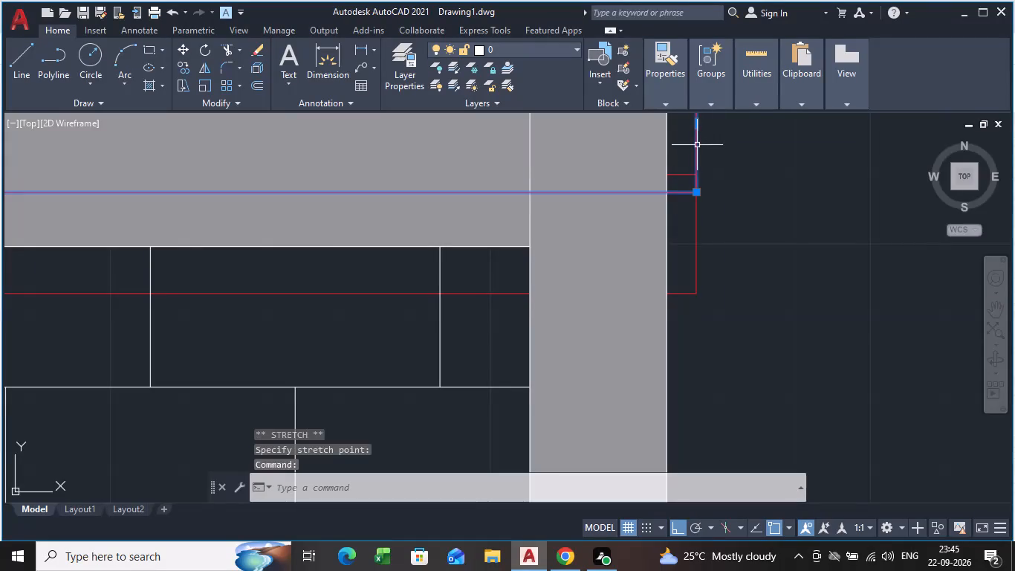
{"action": "key", "text": "Delete"}
Bring the red band rectangle to the front of the draw order, above the grey column and band hatches.
{"action": "scroll", "coordinate": [658, 207], "scroll_direction": "down", "scroll_amount": 4}
{"action": "middle_click_drag", "start_coordinate": [571, 255], "coordinate": [752, 286]}
{"action": "scroll", "coordinate": [577, 255], "scroll_direction": "down", "scroll_amount": 1}
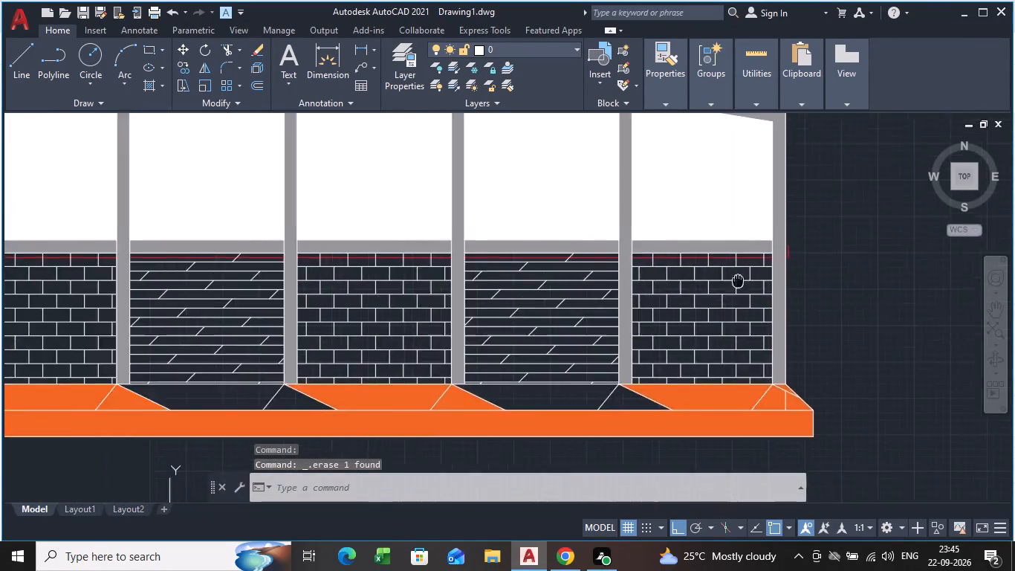
{"action": "middle_click_drag", "start_coordinate": [752, 286], "coordinate": [1014, 323]}
{"action": "middle_click_drag", "start_coordinate": [143, 329], "coordinate": [798, 330]}
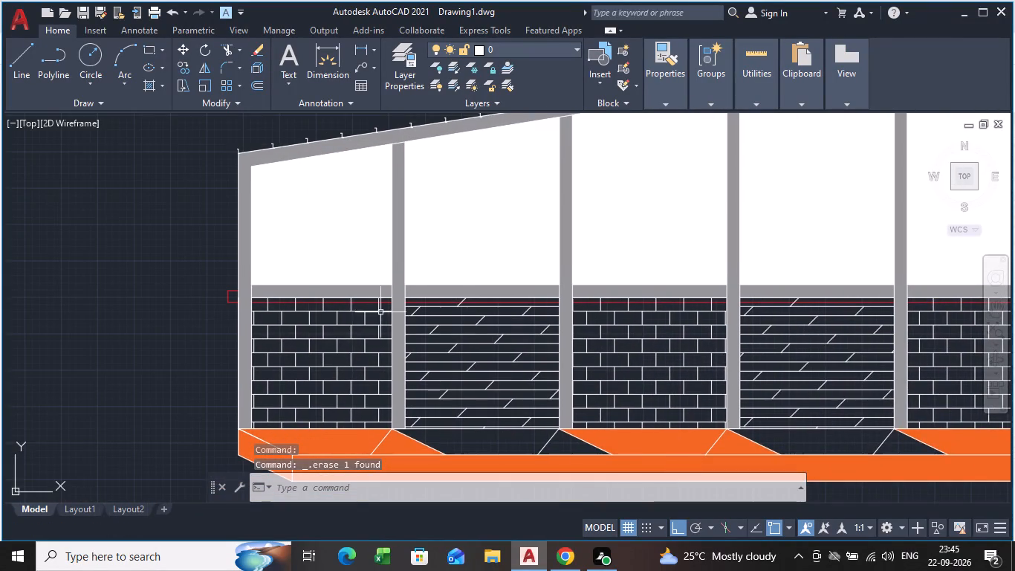
{"action": "scroll", "coordinate": [230, 292], "scroll_direction": "up", "scroll_amount": 3}
{"action": "left_click", "coordinate": [210, 312]}
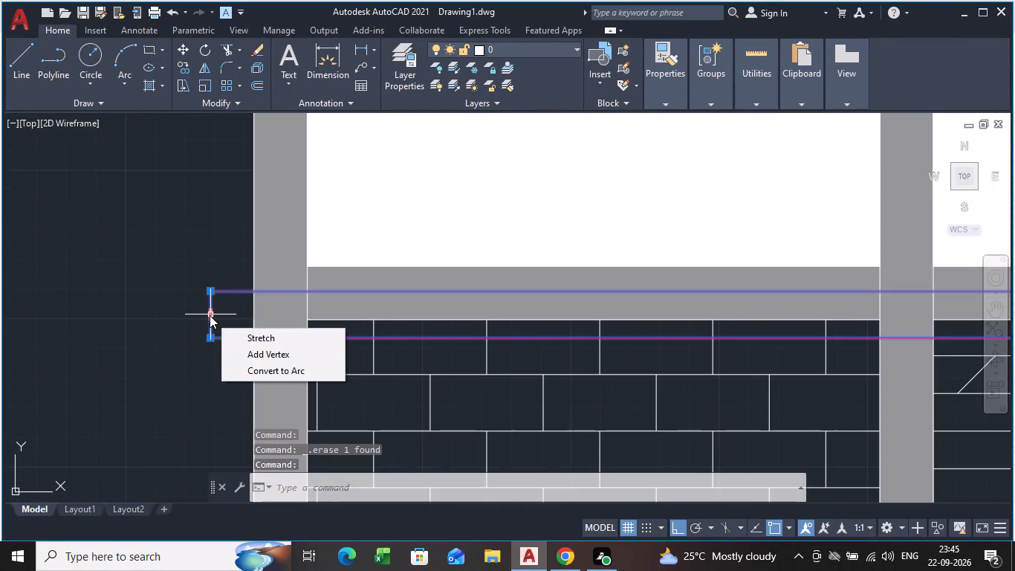
{"action": "left_click", "coordinate": [108, 30]}
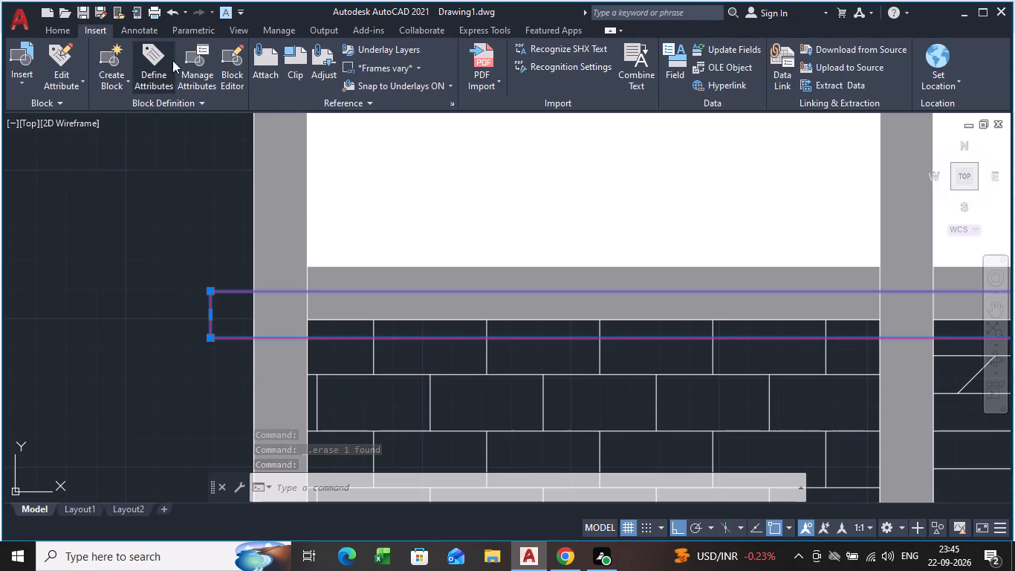
{"action": "left_click", "coordinate": [62, 29]}
{"action": "left_click", "coordinate": [102, 103]}
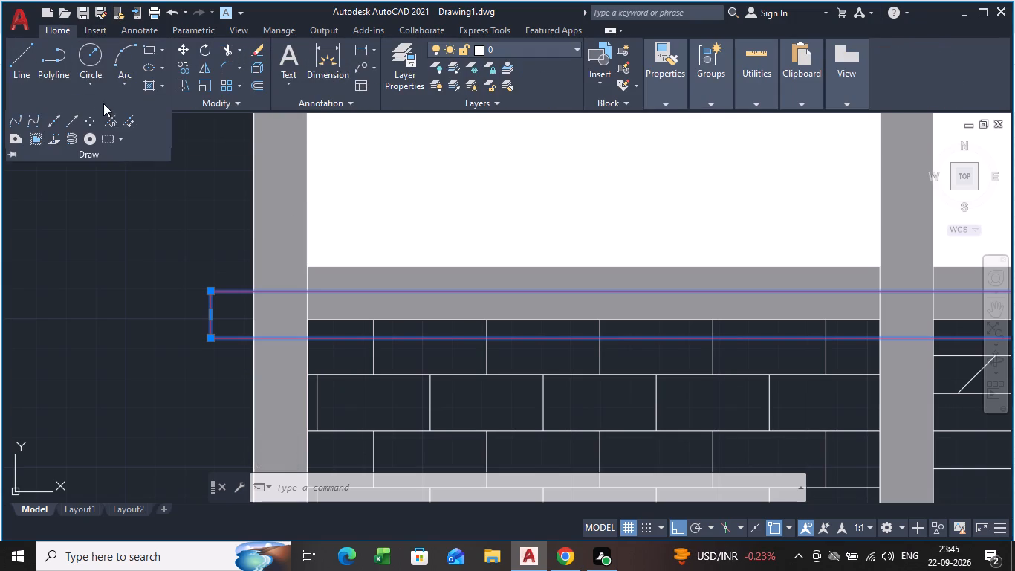
{"action": "left_click", "coordinate": [218, 100]}
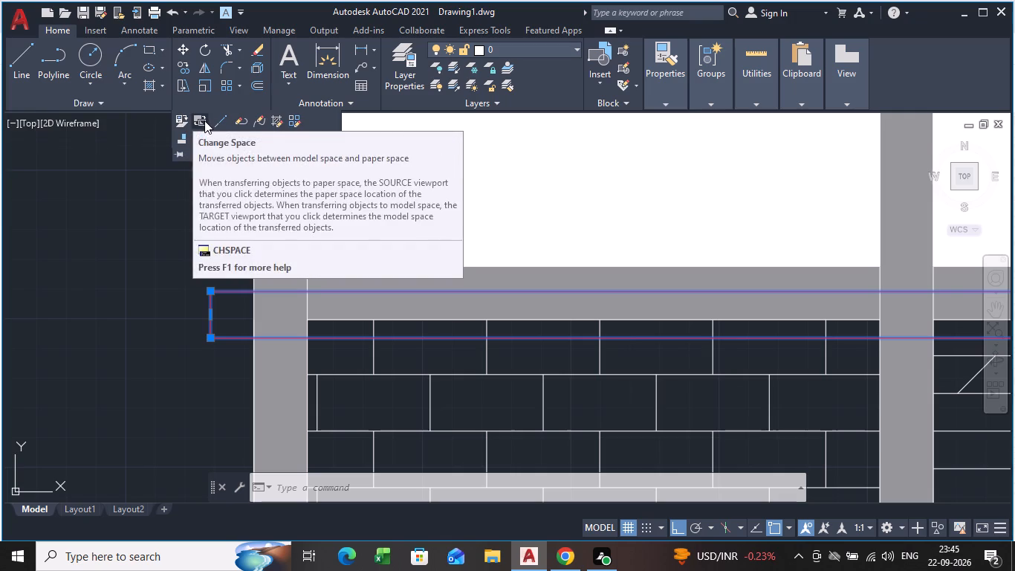
{"action": "left_click", "coordinate": [346, 105]}
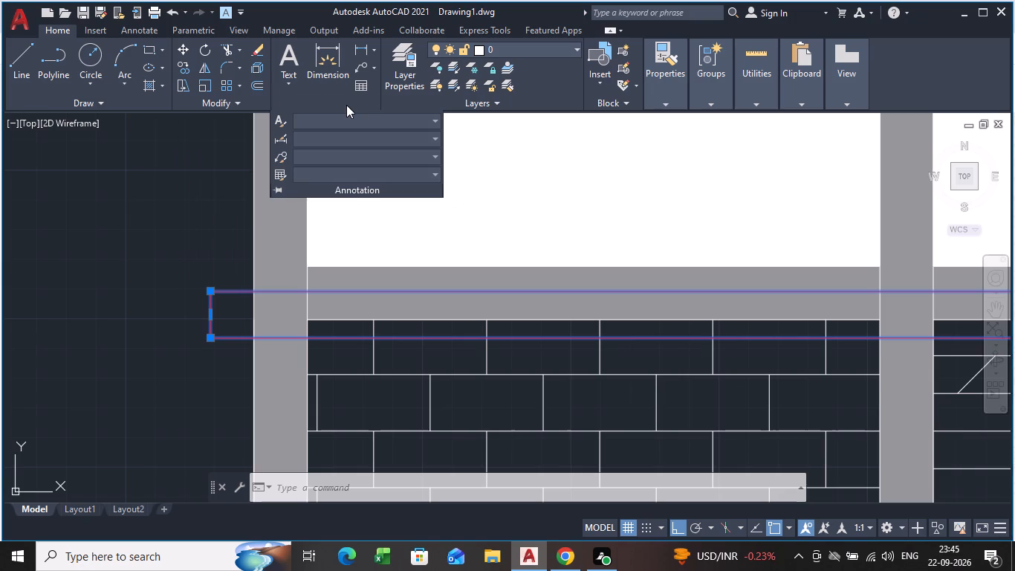
{"action": "left_click", "coordinate": [346, 105]}
{"action": "left_click", "coordinate": [224, 98]}
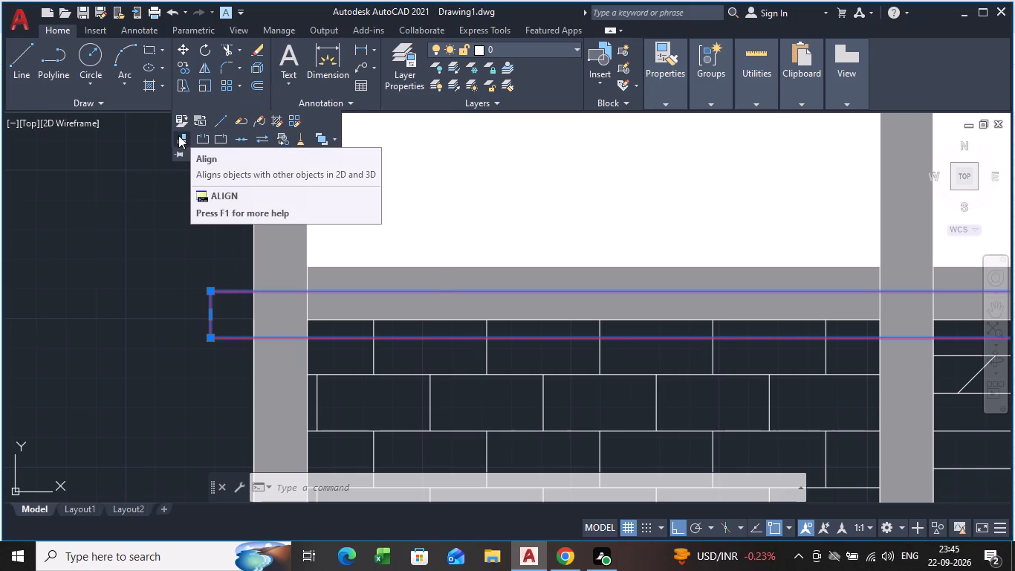
{"action": "left_click", "coordinate": [330, 137]}
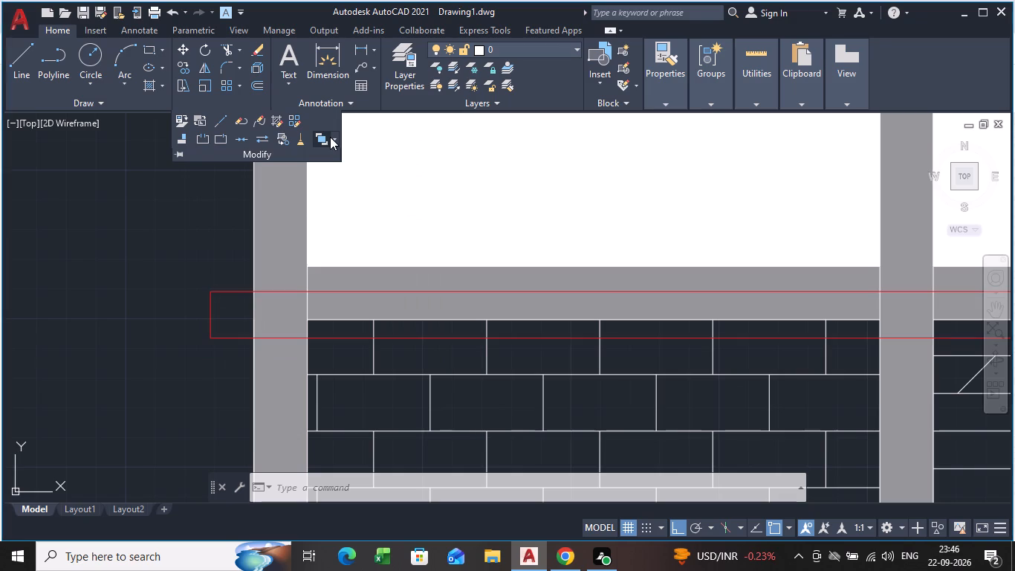
{"action": "scroll", "coordinate": [347, 263], "scroll_direction": "down", "scroll_amount": 3}
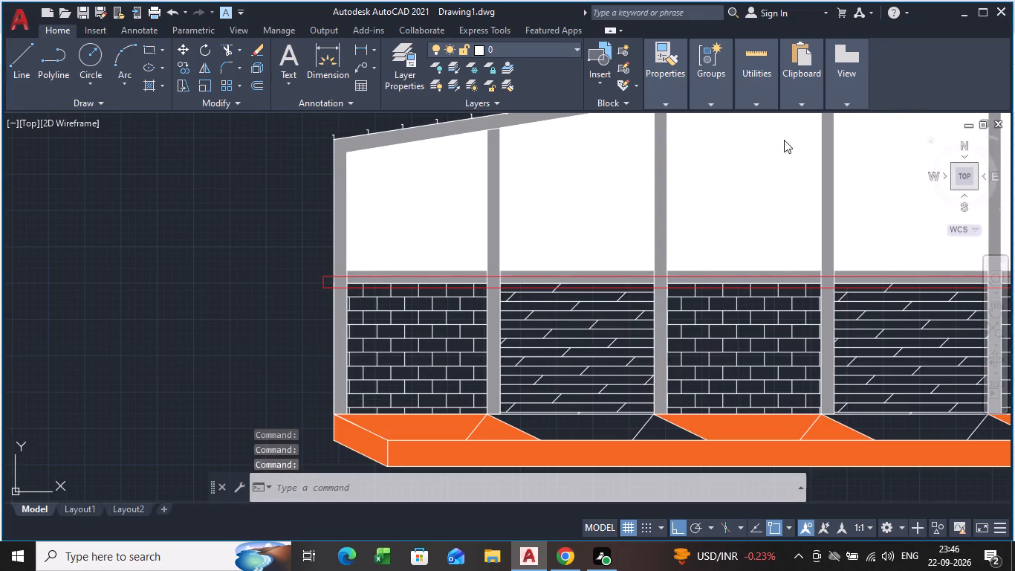
{"action": "left_click", "coordinate": [176, 342]}
{"action": "key", "text": "Escape"}
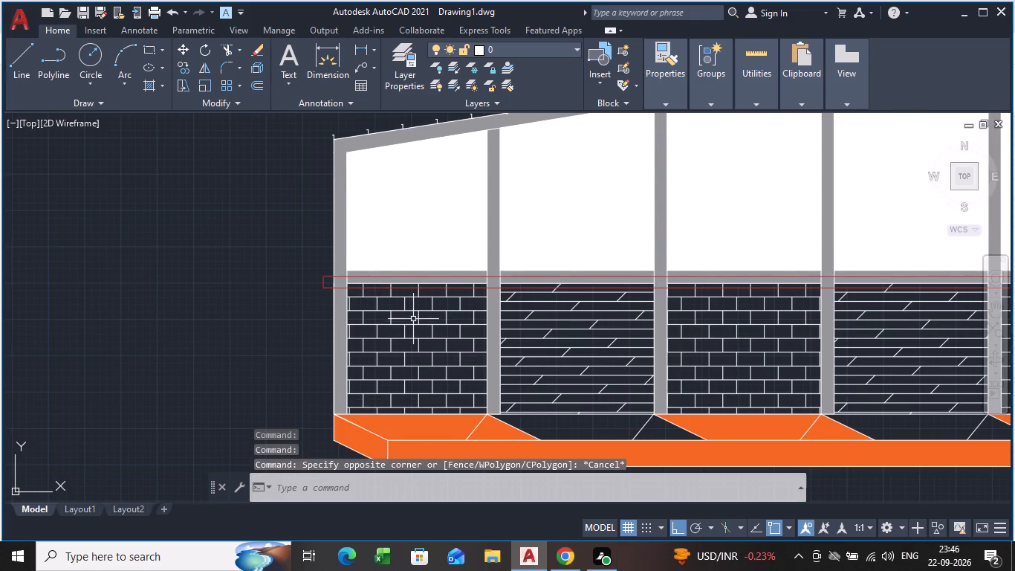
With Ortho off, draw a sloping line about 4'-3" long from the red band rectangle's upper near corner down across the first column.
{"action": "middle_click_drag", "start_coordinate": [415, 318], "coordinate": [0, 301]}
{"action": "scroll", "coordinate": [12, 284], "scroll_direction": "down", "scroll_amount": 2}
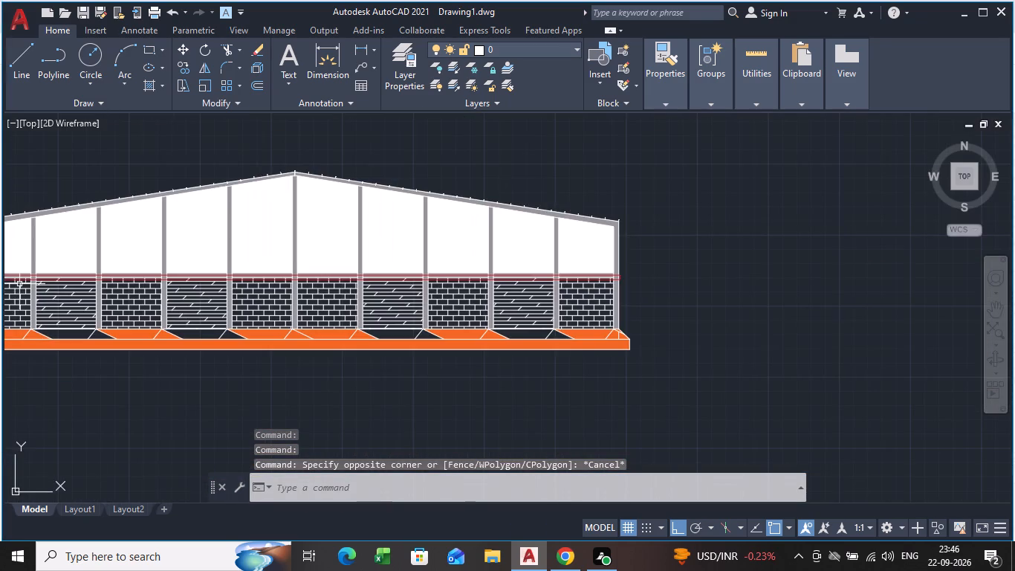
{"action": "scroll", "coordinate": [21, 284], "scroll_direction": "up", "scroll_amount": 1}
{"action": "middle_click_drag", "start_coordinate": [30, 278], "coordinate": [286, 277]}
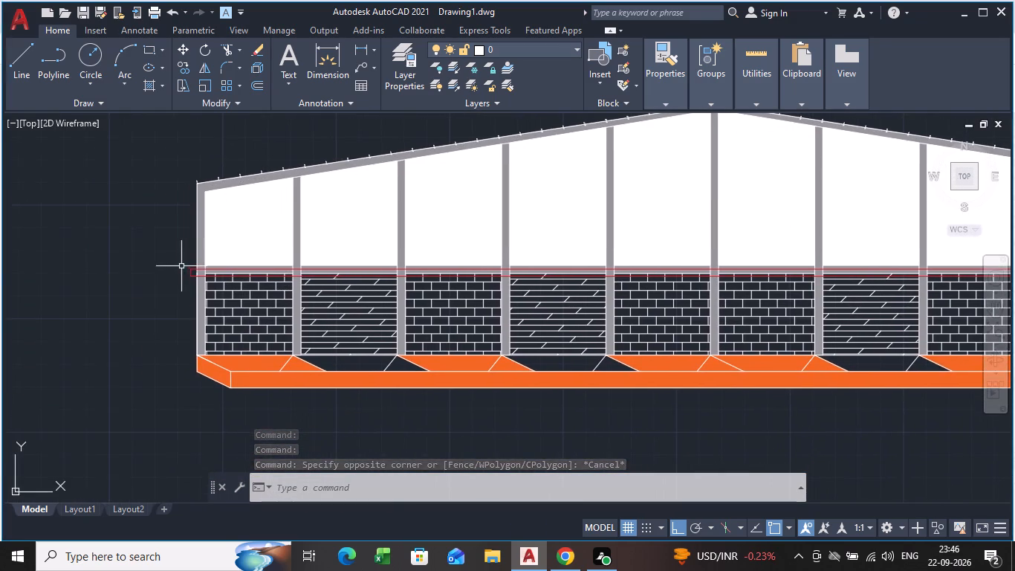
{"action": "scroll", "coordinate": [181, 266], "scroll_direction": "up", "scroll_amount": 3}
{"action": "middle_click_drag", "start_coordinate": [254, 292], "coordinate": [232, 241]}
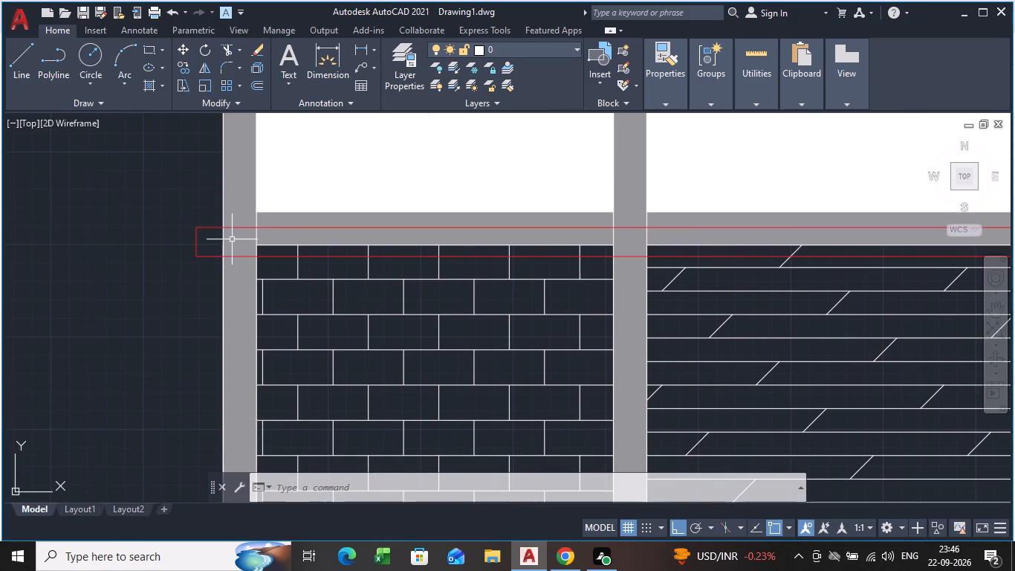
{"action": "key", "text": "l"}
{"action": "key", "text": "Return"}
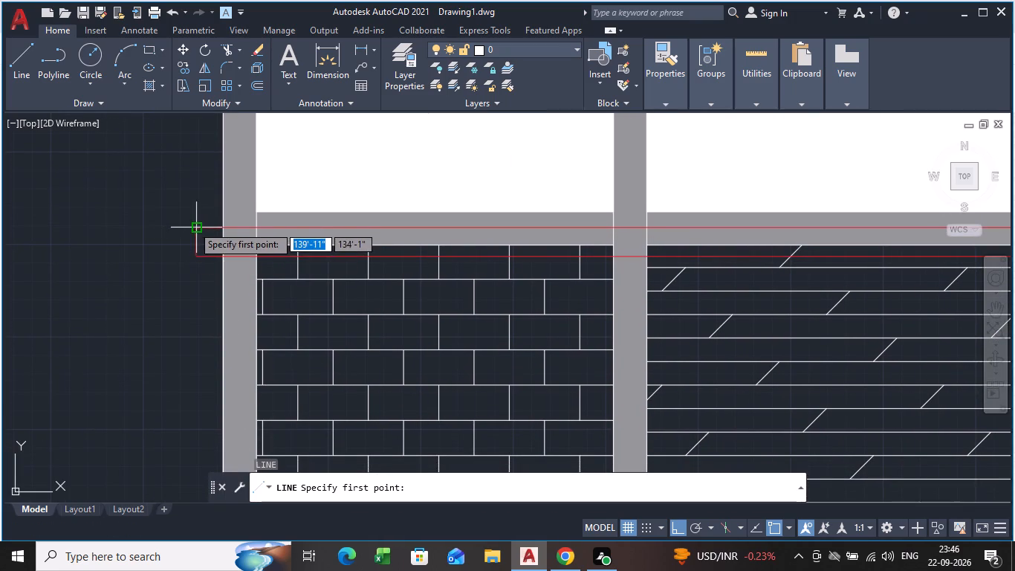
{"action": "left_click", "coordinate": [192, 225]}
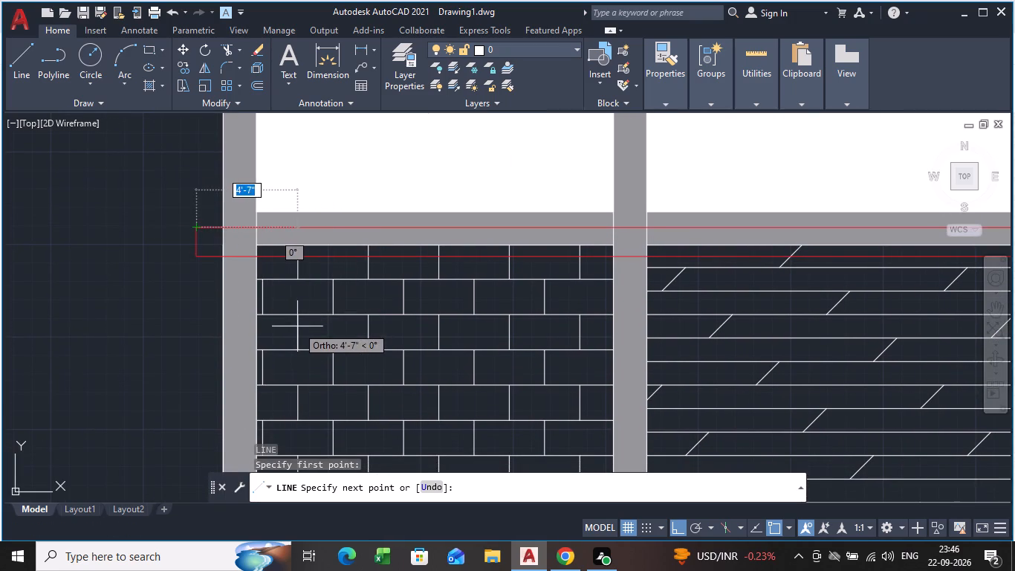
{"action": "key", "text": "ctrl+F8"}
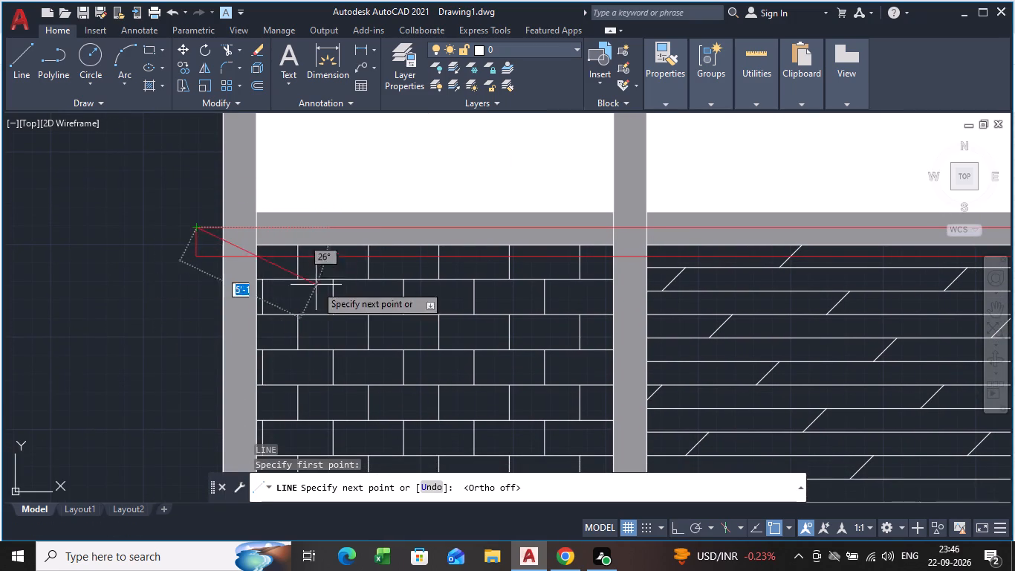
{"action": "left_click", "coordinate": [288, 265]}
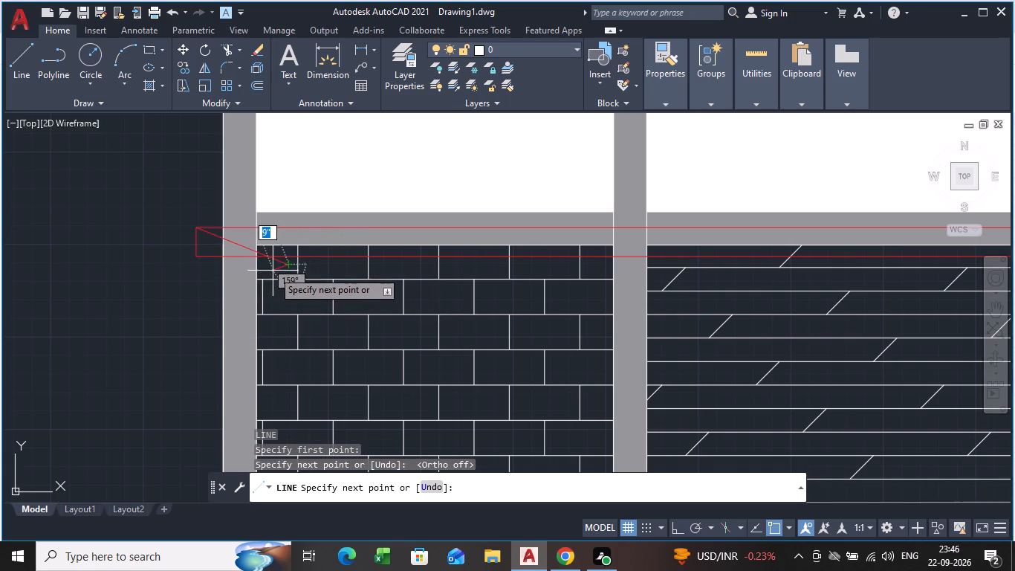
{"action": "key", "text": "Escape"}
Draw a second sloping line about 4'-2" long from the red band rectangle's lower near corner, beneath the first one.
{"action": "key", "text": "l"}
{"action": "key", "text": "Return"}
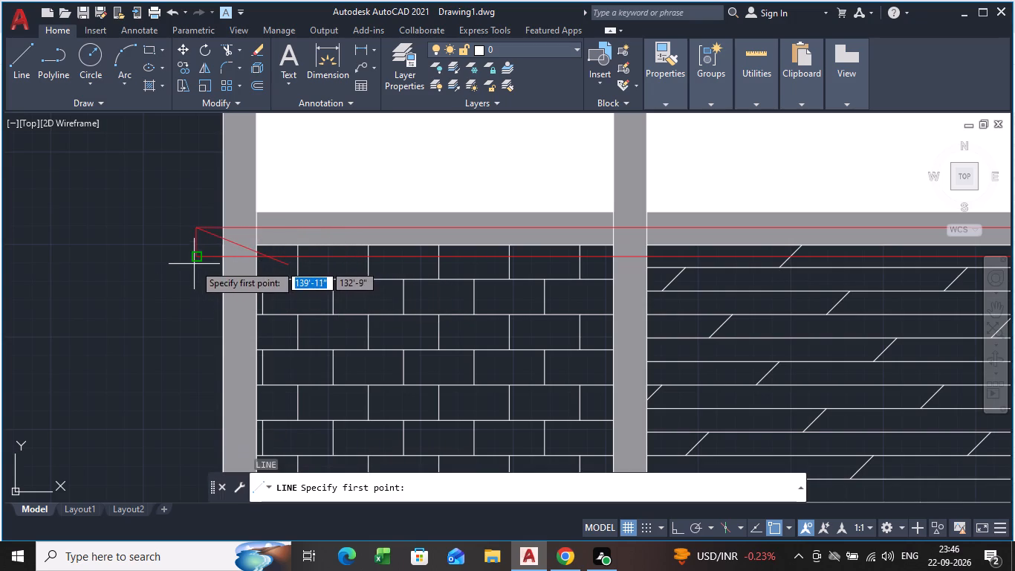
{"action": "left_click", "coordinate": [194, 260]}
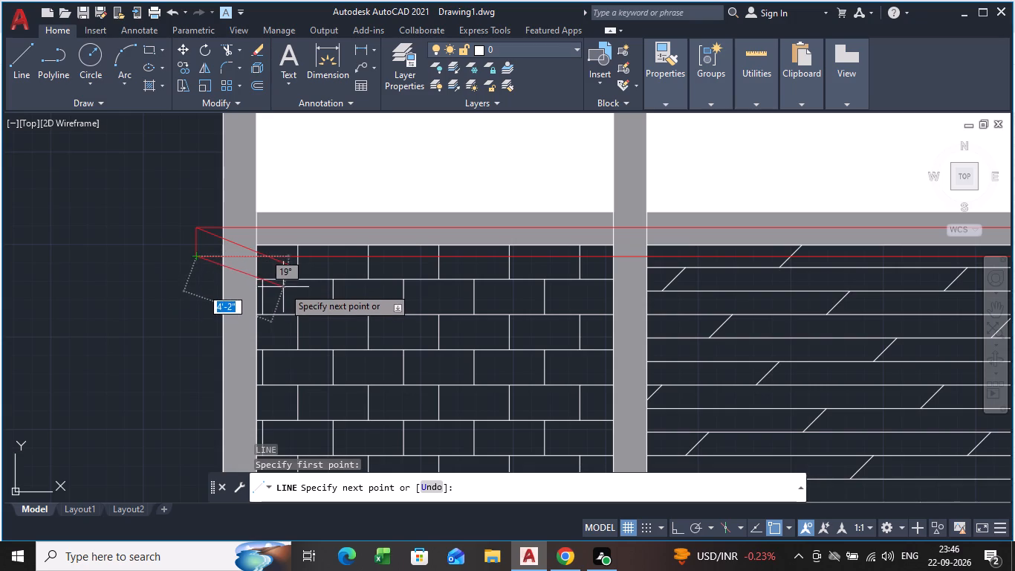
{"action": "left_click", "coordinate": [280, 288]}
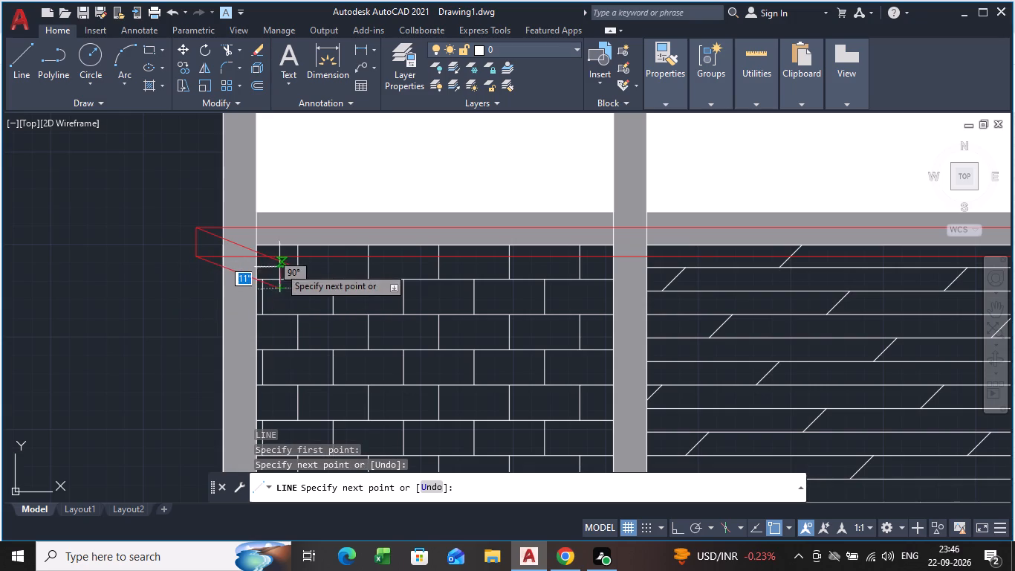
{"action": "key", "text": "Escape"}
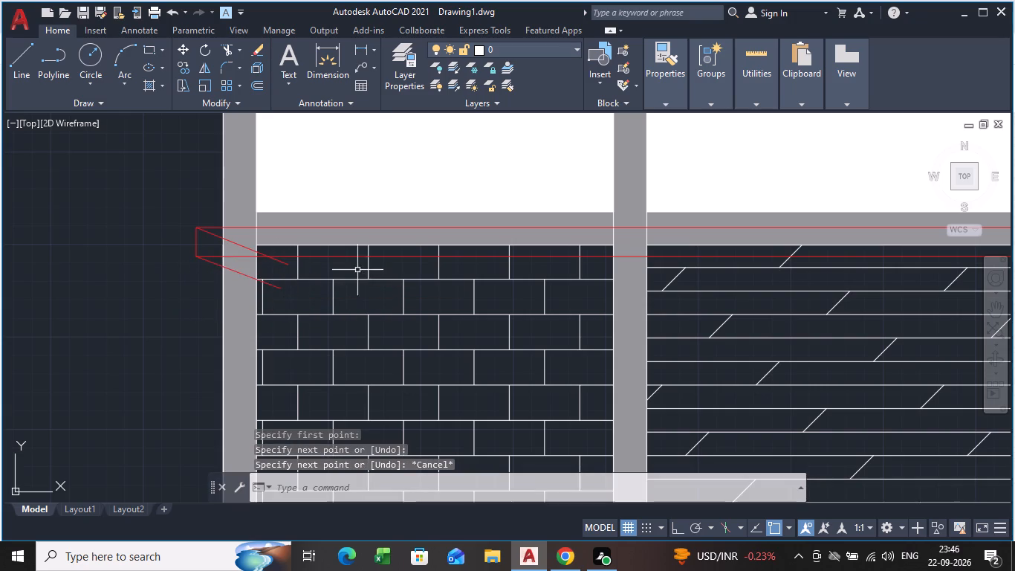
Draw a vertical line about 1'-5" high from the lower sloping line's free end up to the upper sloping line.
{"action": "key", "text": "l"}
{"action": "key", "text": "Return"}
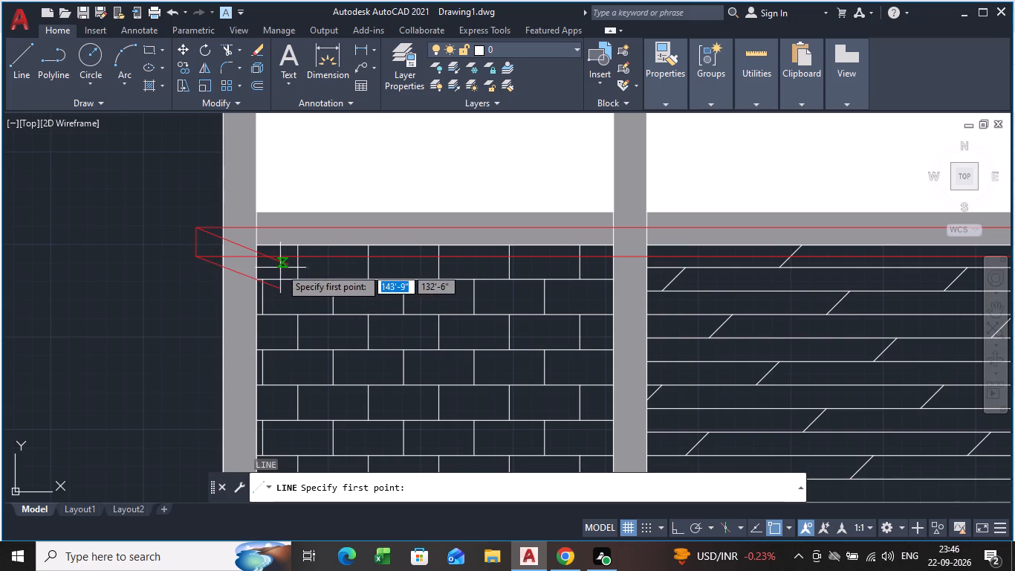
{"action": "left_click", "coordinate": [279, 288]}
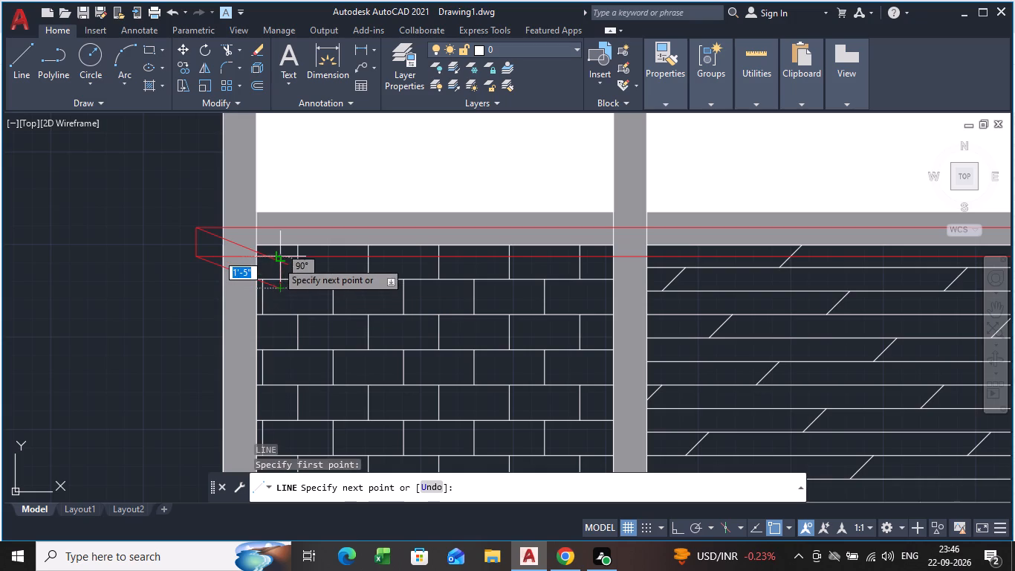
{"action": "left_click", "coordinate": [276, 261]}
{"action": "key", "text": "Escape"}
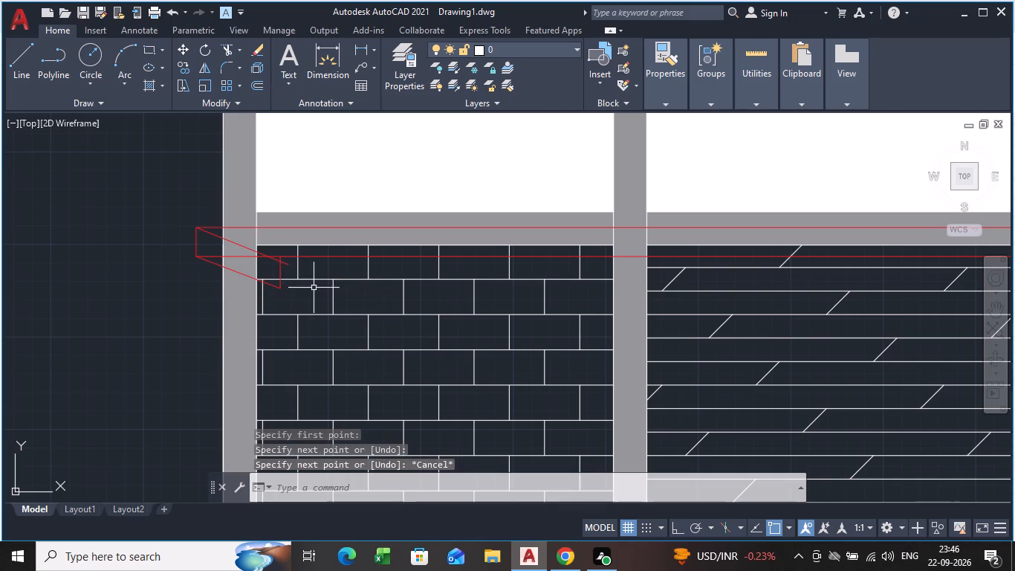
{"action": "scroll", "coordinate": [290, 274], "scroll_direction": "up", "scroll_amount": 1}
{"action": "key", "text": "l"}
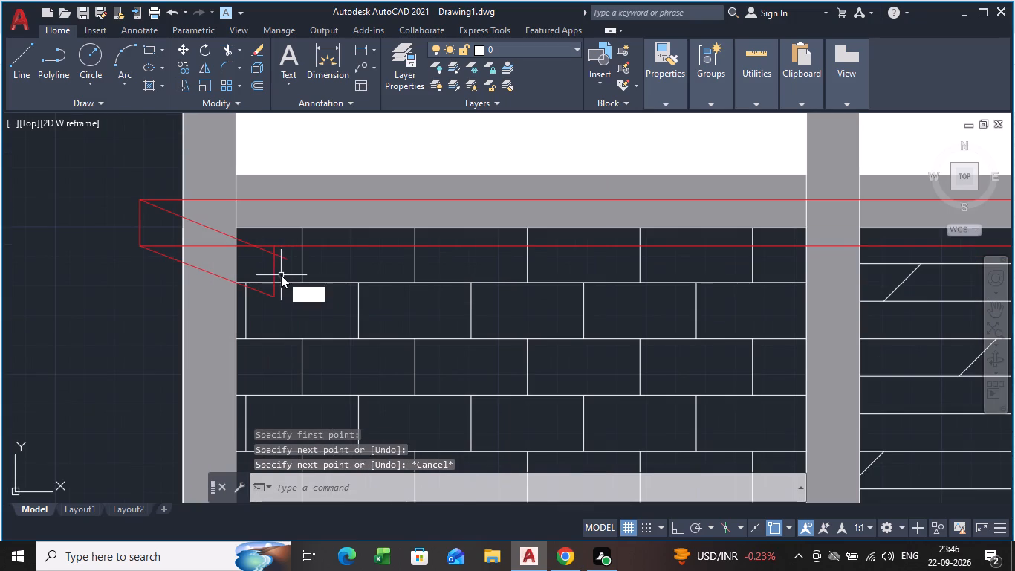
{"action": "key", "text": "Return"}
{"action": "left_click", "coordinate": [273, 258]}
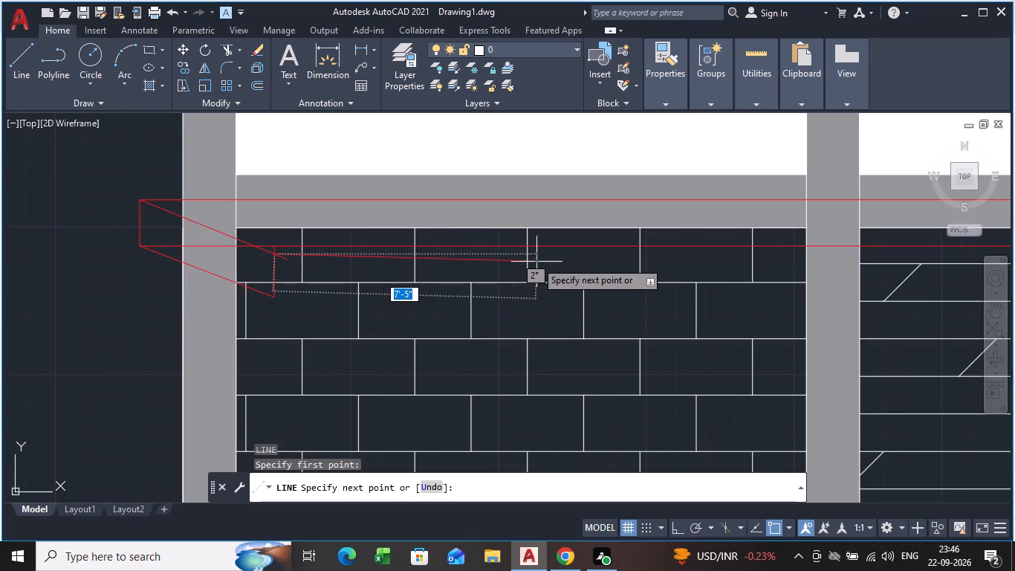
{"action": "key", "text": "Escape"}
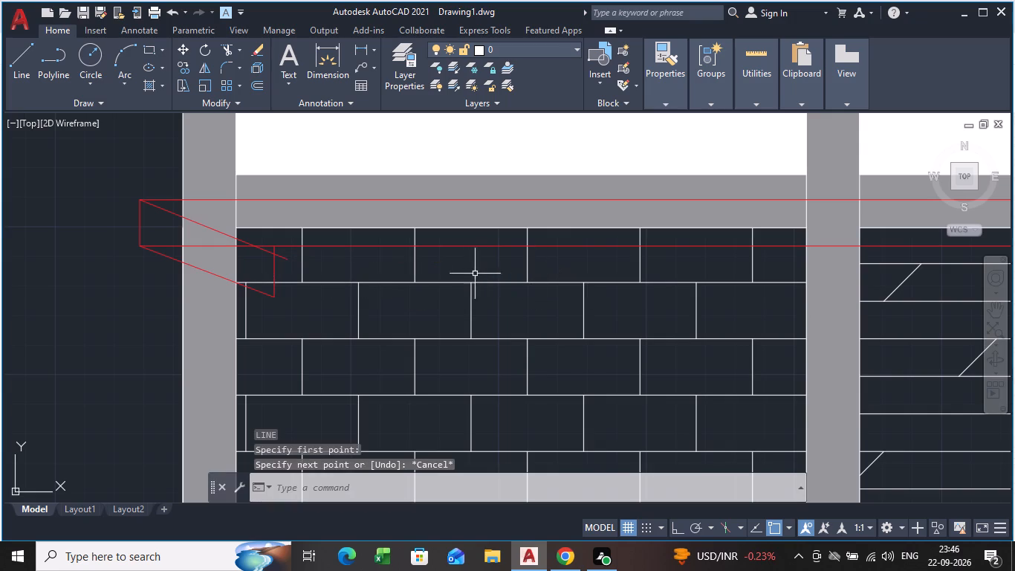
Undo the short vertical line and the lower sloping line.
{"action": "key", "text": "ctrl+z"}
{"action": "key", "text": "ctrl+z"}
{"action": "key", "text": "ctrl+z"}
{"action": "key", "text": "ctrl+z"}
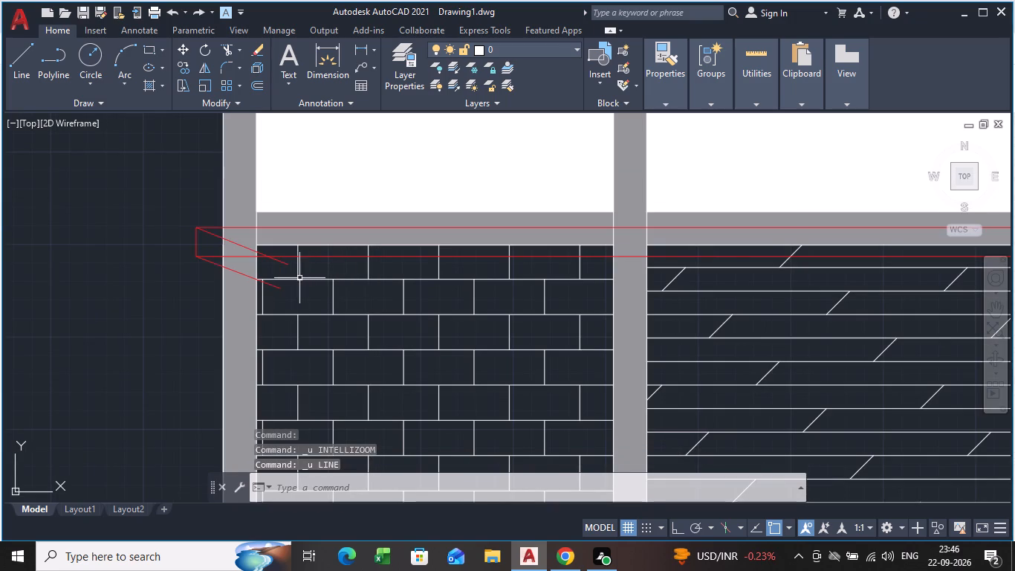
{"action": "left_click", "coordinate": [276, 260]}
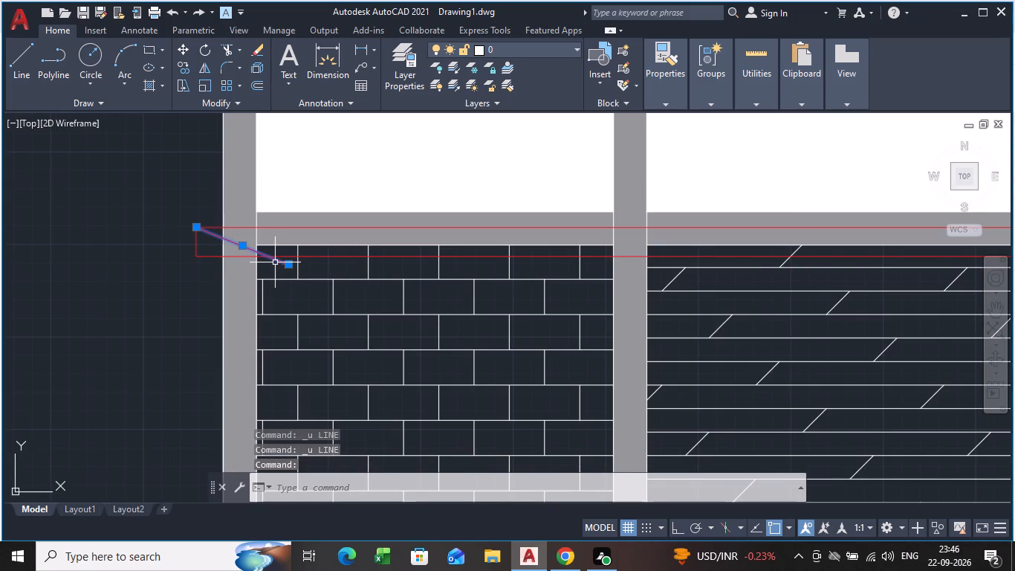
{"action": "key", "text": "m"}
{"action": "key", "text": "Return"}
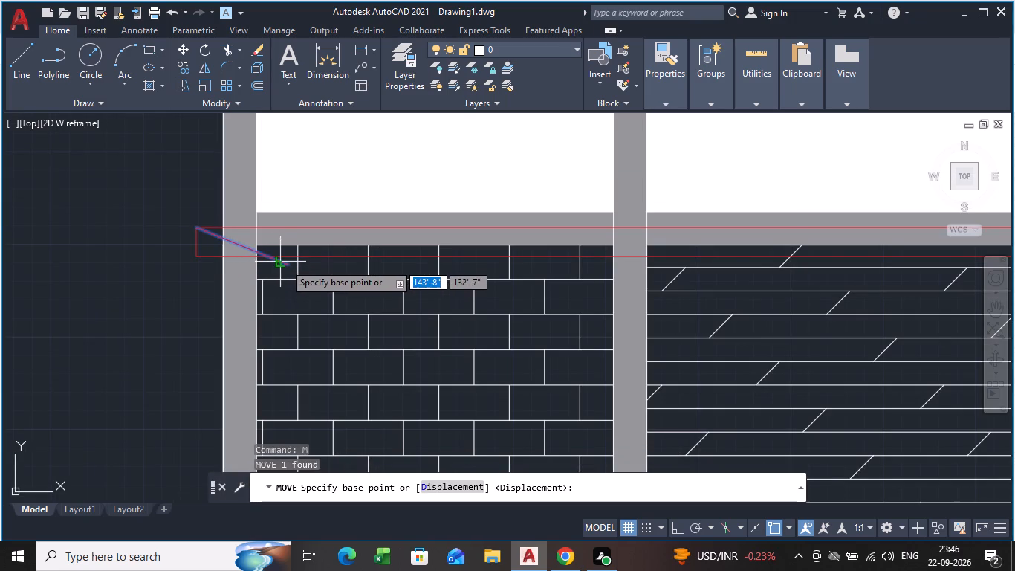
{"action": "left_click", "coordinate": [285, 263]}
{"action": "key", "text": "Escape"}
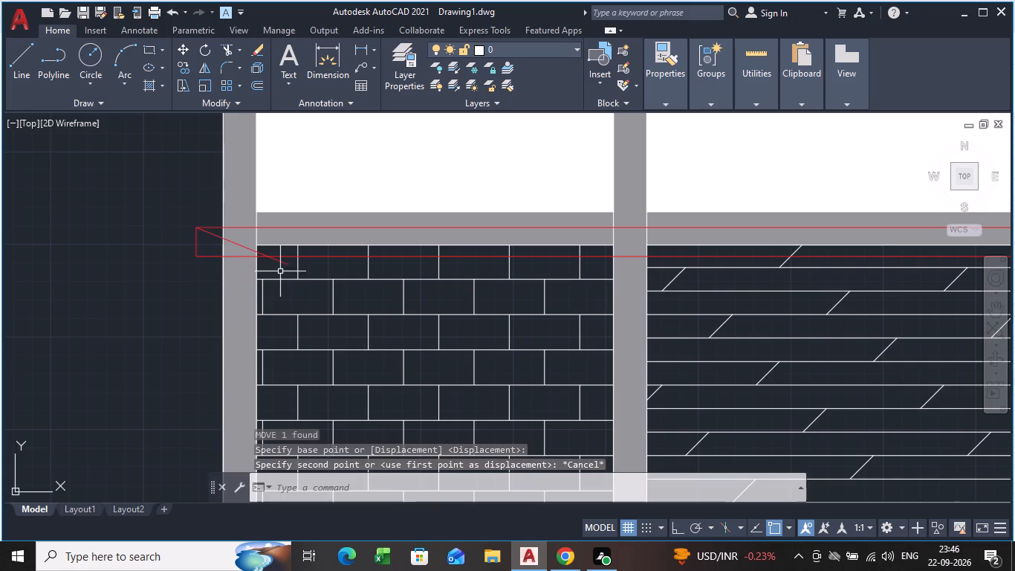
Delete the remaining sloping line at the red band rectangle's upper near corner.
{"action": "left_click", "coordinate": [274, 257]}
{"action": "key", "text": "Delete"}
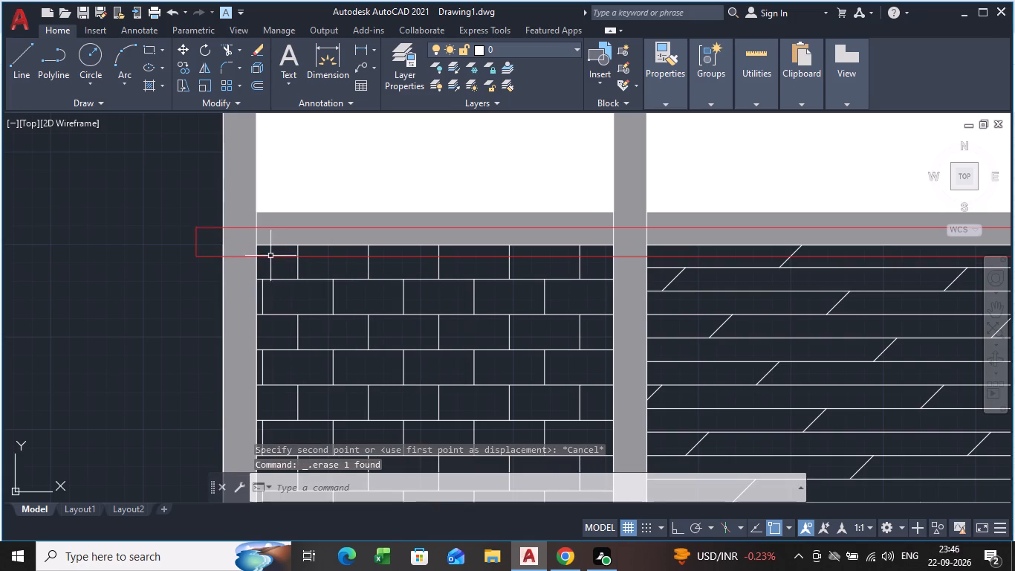
Draw a line about 9'-11" long sloping down about 28° from the band rectangle's upper near corner over the first brick panel.
{"action": "key", "text": "l"}
{"action": "key", "text": "Return"}
{"action": "left_click", "coordinate": [199, 228]}
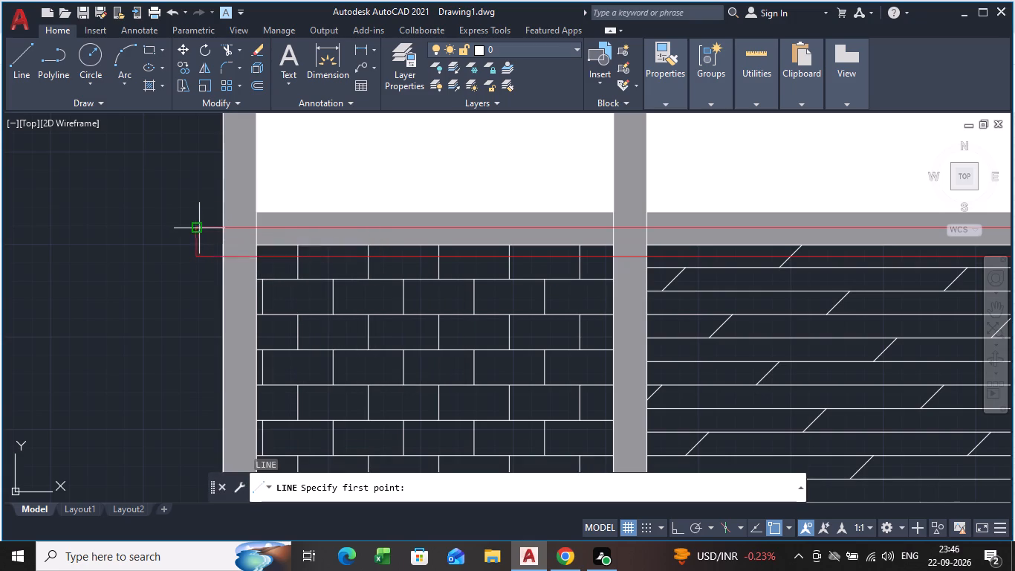
{"action": "left_click", "coordinate": [386, 332]}
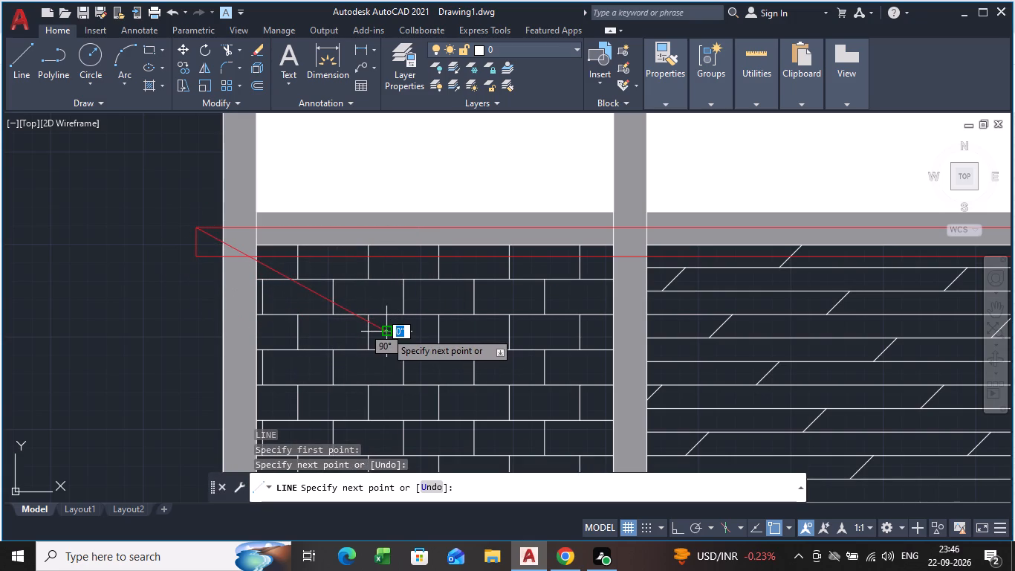
{"action": "key", "text": "Return"}
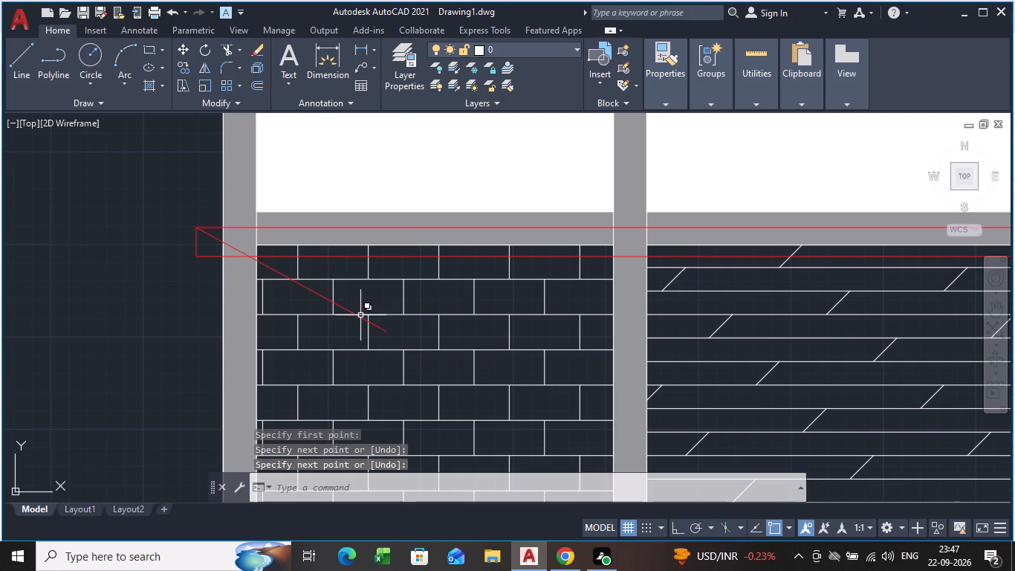
Copy the sloping line from the red band rectangle's upper near corner to its lower near corner.
{"action": "left_click", "coordinate": [360, 315]}
{"action": "key", "text": "c"}
{"action": "key", "text": "o"}
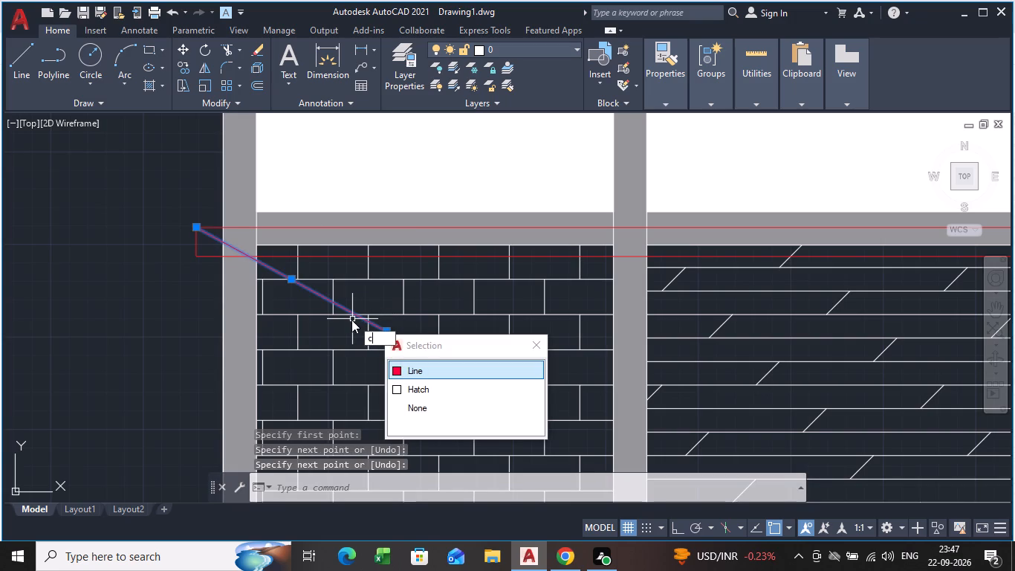
{"action": "key", "text": "Return"}
{"action": "key", "text": "Return"}
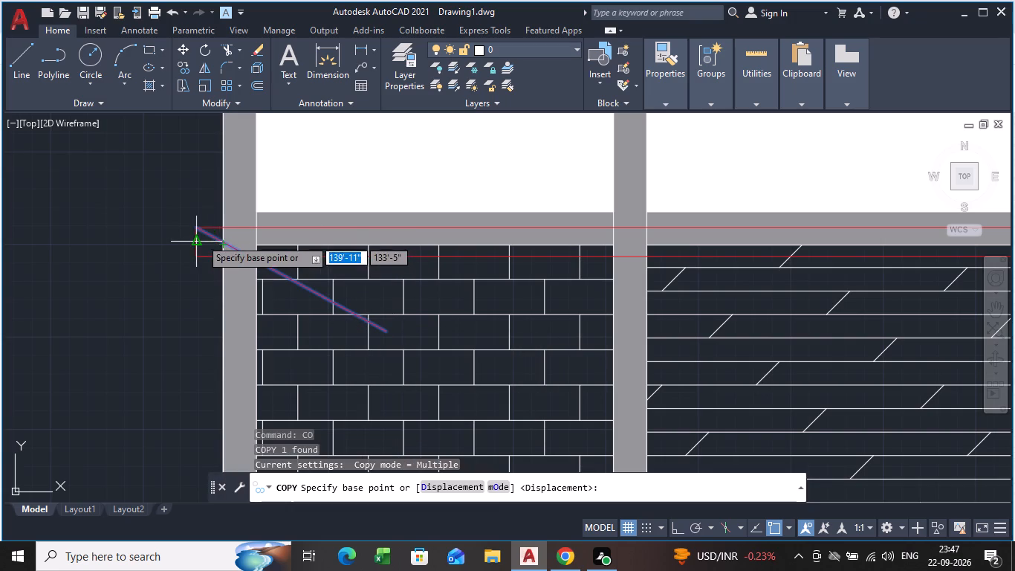
{"action": "left_click", "coordinate": [199, 230]}
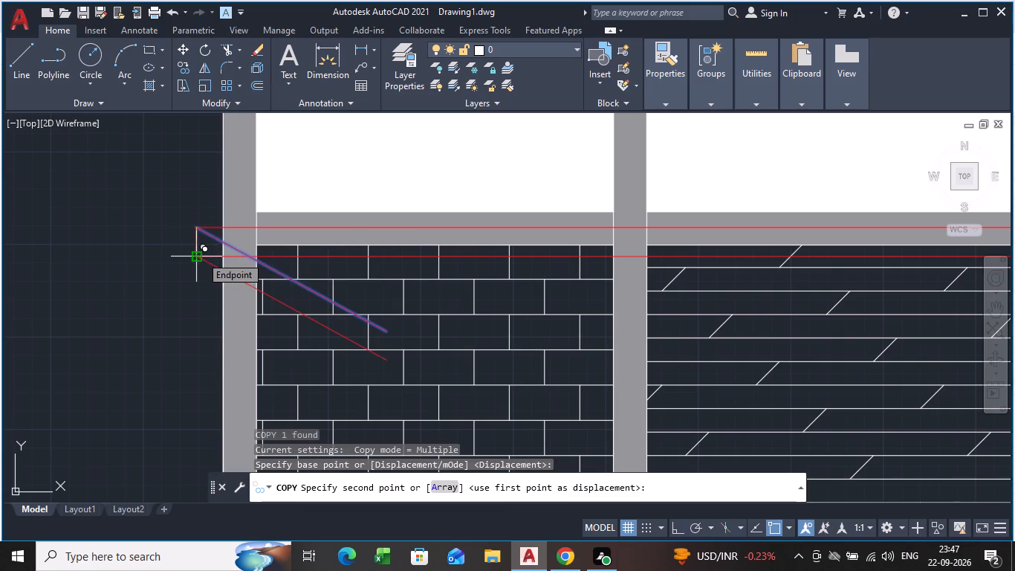
{"action": "left_click", "coordinate": [201, 256]}
{"action": "key", "text": "Escape"}
With Ortho on, draw a horizontal line about 185' long from the upper sloping line across all lower wall panels past the last column.
{"action": "scroll", "coordinate": [360, 296], "scroll_direction": "down", "scroll_amount": 3}
{"action": "middle_click_drag", "start_coordinate": [451, 316], "coordinate": [357, 315]}
{"action": "scroll", "coordinate": [305, 314], "scroll_direction": "up", "scroll_amount": 2}
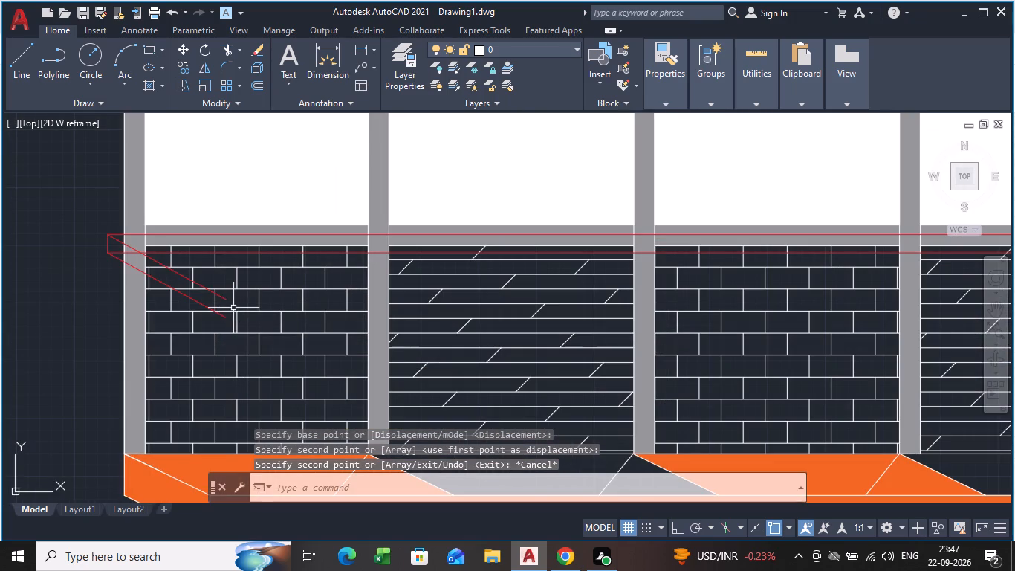
{"action": "key", "text": "l"}
{"action": "key", "text": "Return"}
{"action": "left_click", "coordinate": [206, 288]}
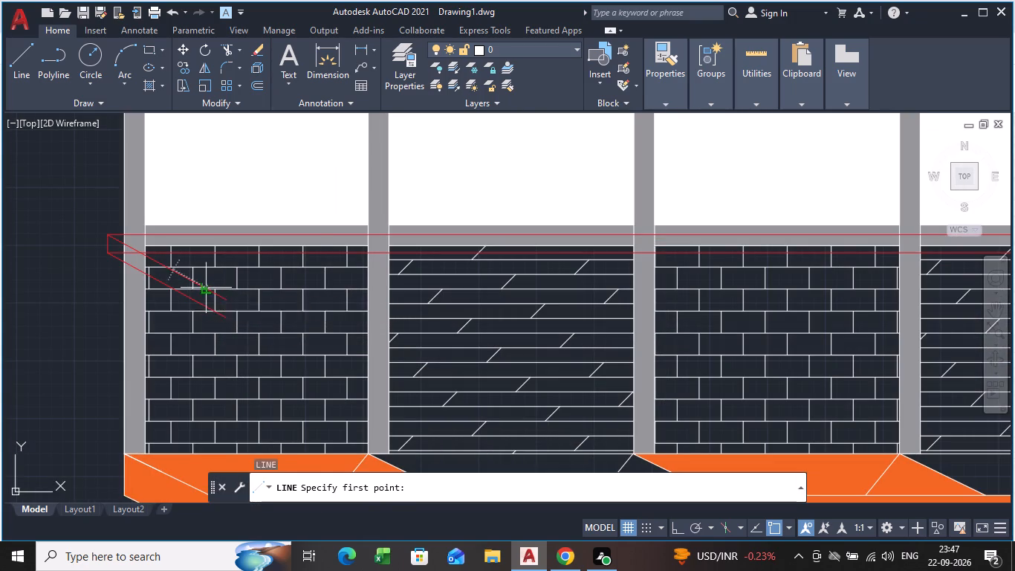
{"action": "key", "text": "ctrl+F8"}
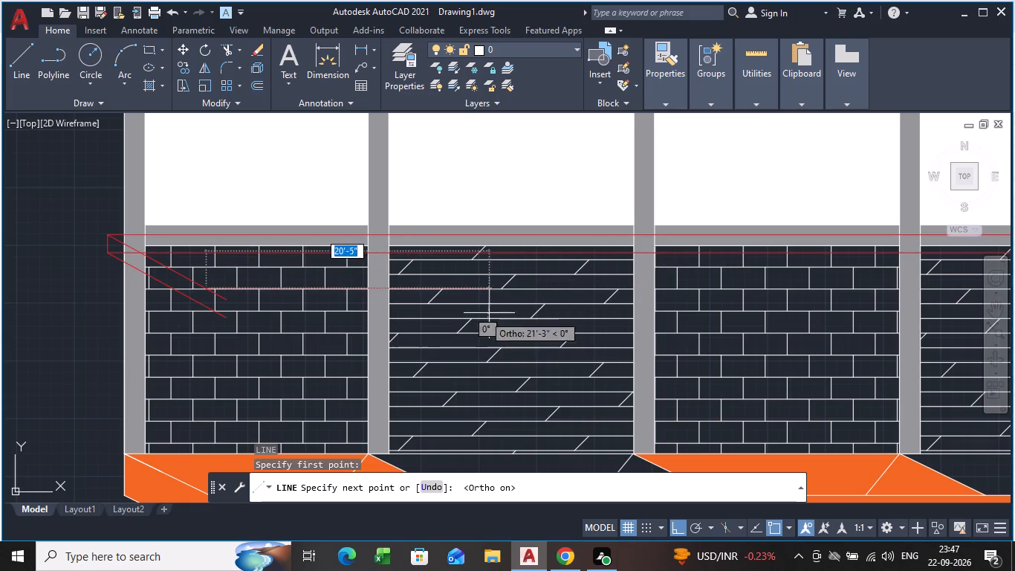
{"action": "scroll", "coordinate": [729, 317], "scroll_direction": "down", "scroll_amount": 1}
{"action": "middle_click_drag", "start_coordinate": [729, 317], "coordinate": [543, 333]}
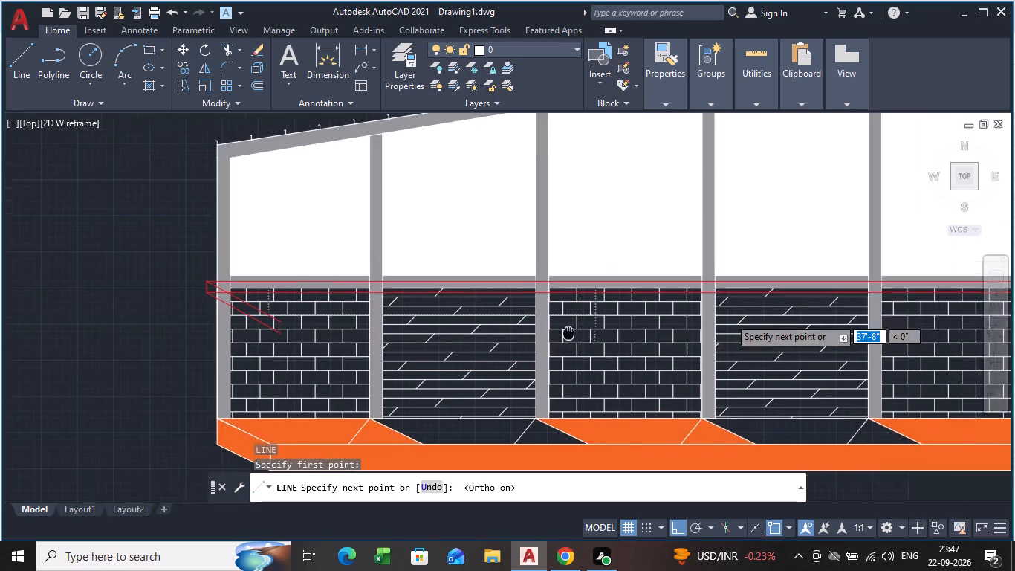
{"action": "middle_click_drag", "start_coordinate": [543, 333], "coordinate": [235, 332]}
{"action": "scroll", "coordinate": [579, 323], "scroll_direction": "down", "scroll_amount": 1}
{"action": "scroll", "coordinate": [885, 342], "scroll_direction": "up", "scroll_amount": 1}
{"action": "middle_click_drag", "start_coordinate": [886, 341], "coordinate": [689, 325]}
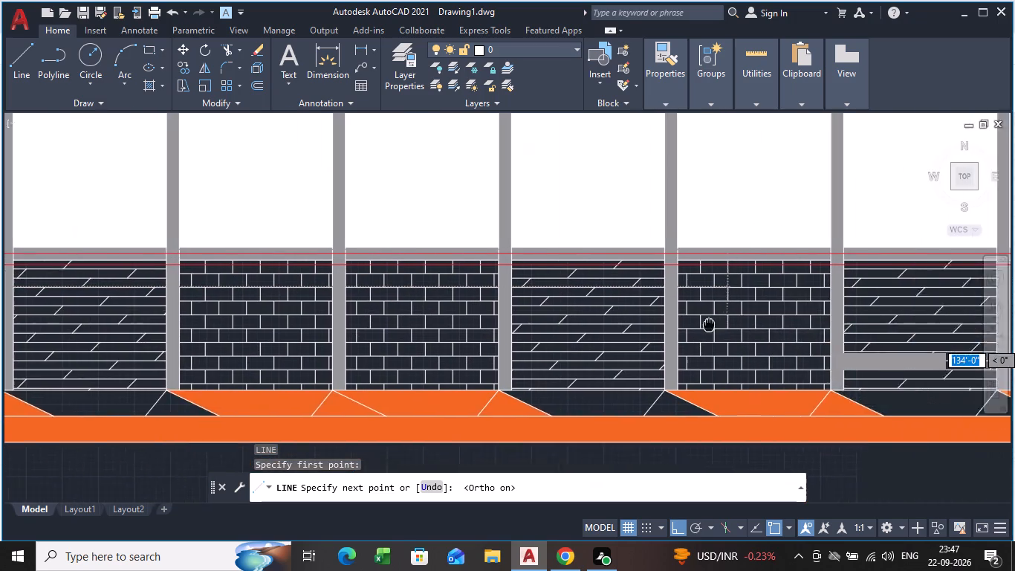
{"action": "middle_click_drag", "start_coordinate": [689, 325], "coordinate": [509, 325]}
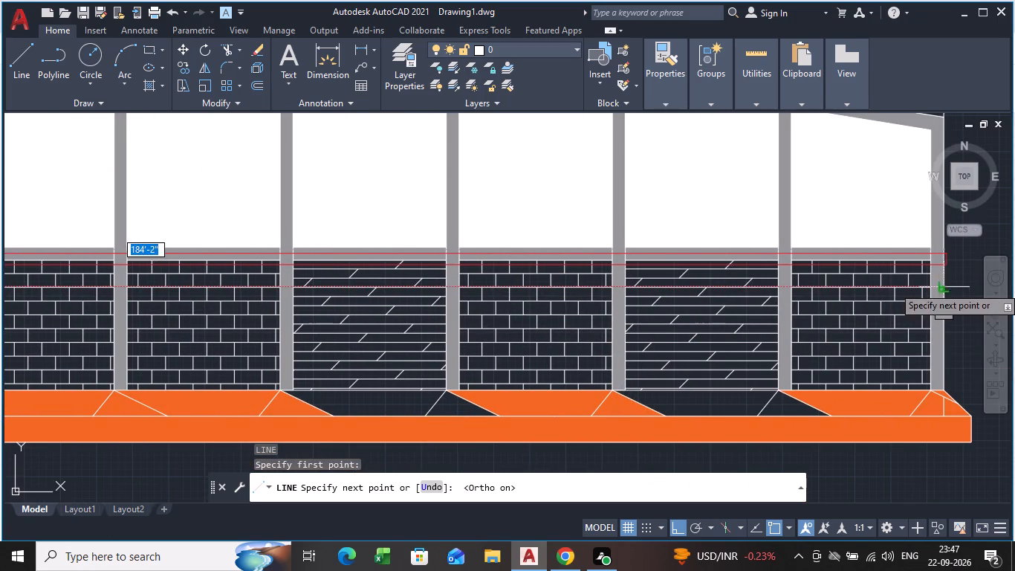
{"action": "left_click", "coordinate": [959, 283]}
{"action": "key", "text": "Escape"}
{"action": "middle_click_drag", "start_coordinate": [693, 313], "coordinate": [740, 306]}
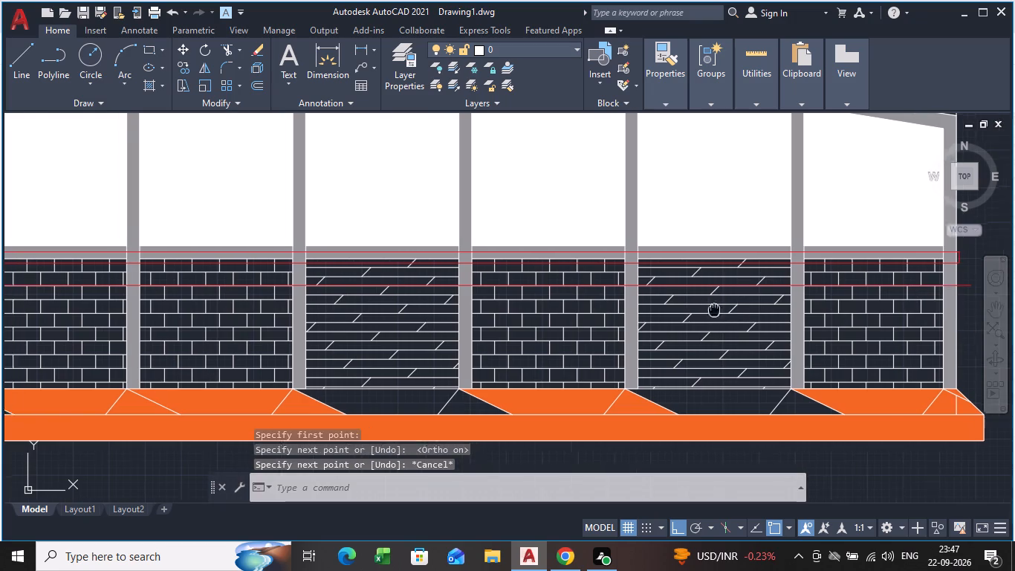
With Ortho off, move the new horizontal line about 0'-7" down along the upper sloping line over the first brick panel.
{"action": "middle_click_drag", "start_coordinate": [740, 306], "coordinate": [1006, 287]}
{"action": "scroll", "coordinate": [308, 288], "scroll_direction": "down", "scroll_amount": 1}
{"action": "middle_click_drag", "start_coordinate": [308, 287], "coordinate": [636, 298]}
{"action": "scroll", "coordinate": [291, 286], "scroll_direction": "up", "scroll_amount": 1}
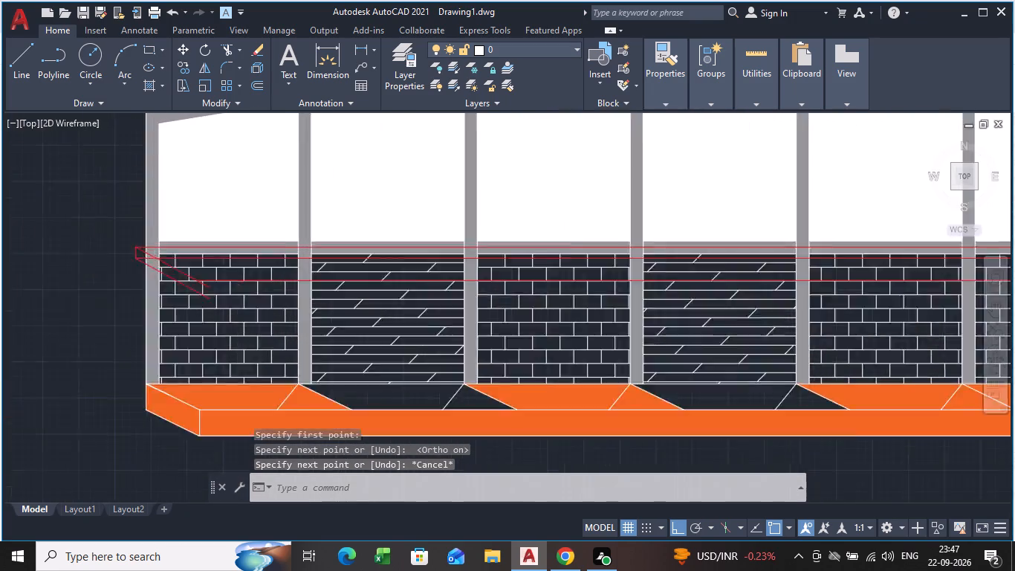
{"action": "scroll", "coordinate": [286, 286], "scroll_direction": "up", "scroll_amount": 2}
{"action": "scroll", "coordinate": [175, 314], "scroll_direction": "down", "scroll_amount": 1}
{"action": "middle_click_drag", "start_coordinate": [181, 313], "coordinate": [274, 313]}
{"action": "scroll", "coordinate": [238, 292], "scroll_direction": "up", "scroll_amount": 2}
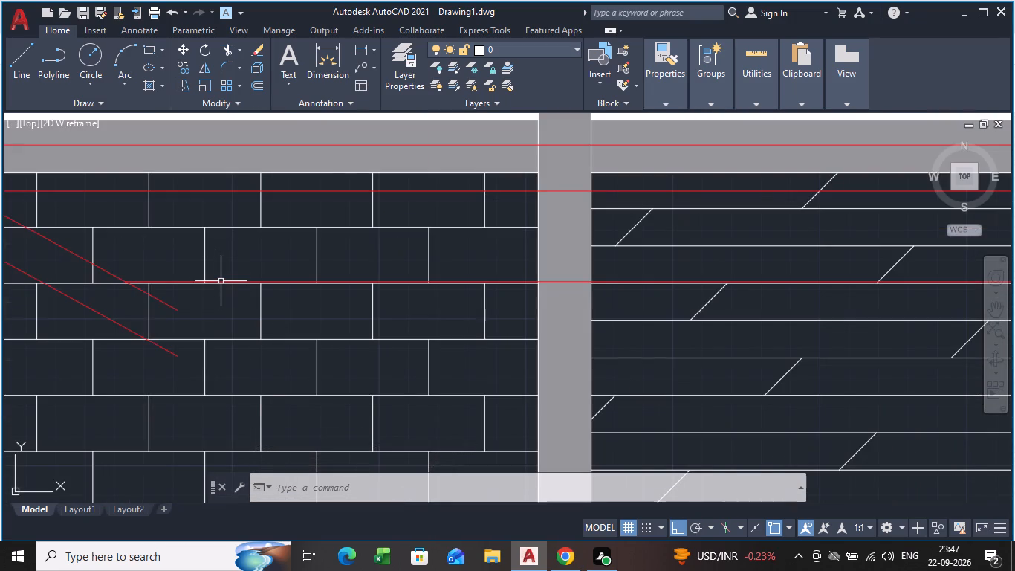
{"action": "left_click", "coordinate": [221, 281]}
{"action": "key", "text": "m"}
{"action": "key", "text": "Return"}
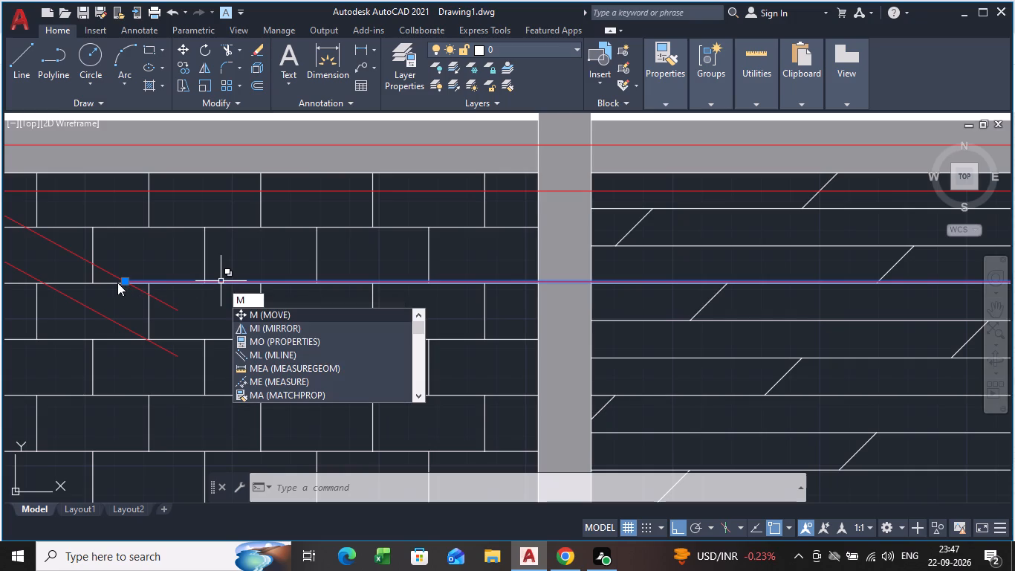
{"action": "key", "text": "Return"}
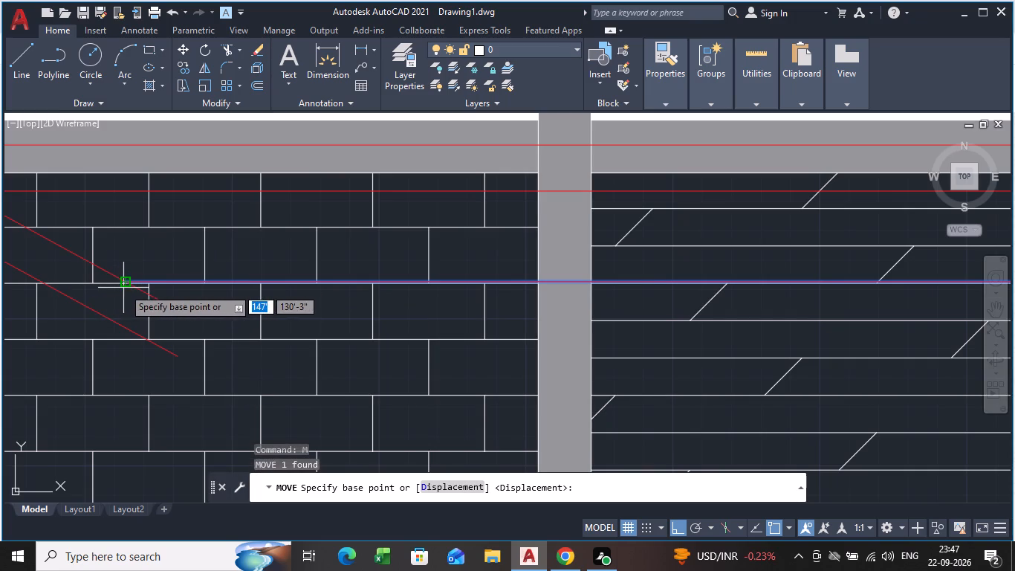
{"action": "left_click", "coordinate": [127, 285]}
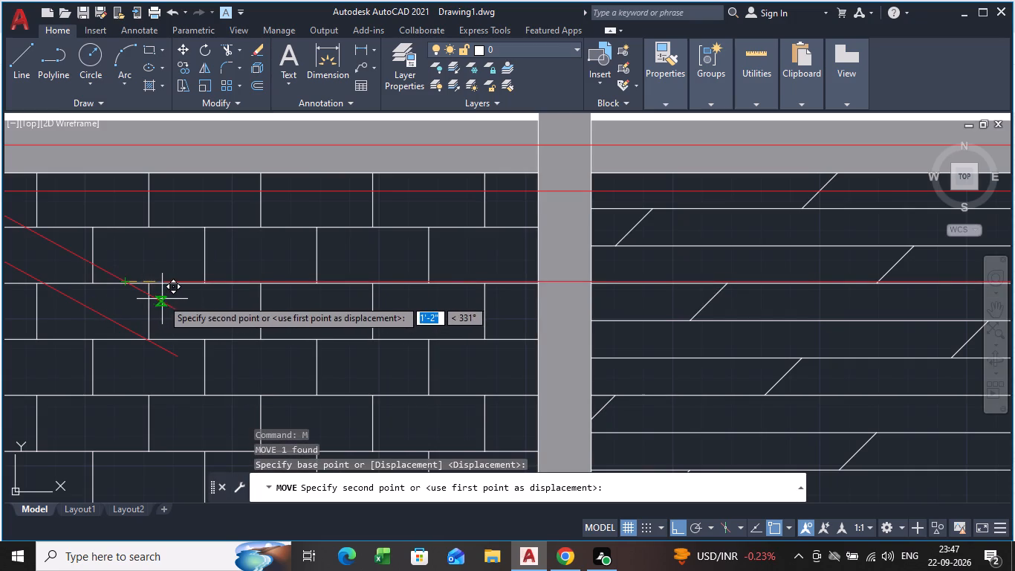
{"action": "scroll", "coordinate": [155, 301], "scroll_direction": "up", "scroll_amount": 3}
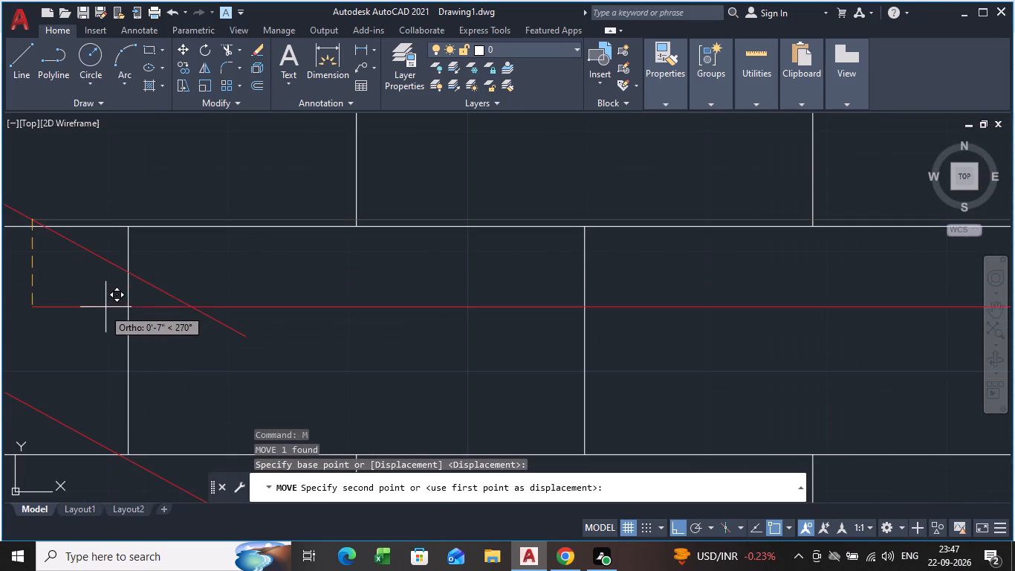
{"action": "key", "text": "ctrl+F8"}
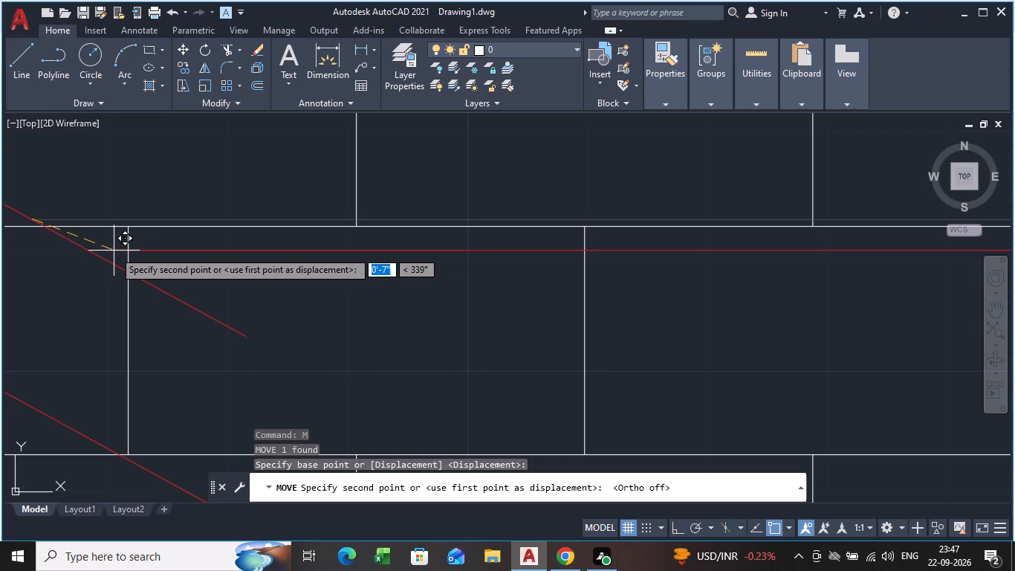
{"action": "left_click", "coordinate": [109, 262]}
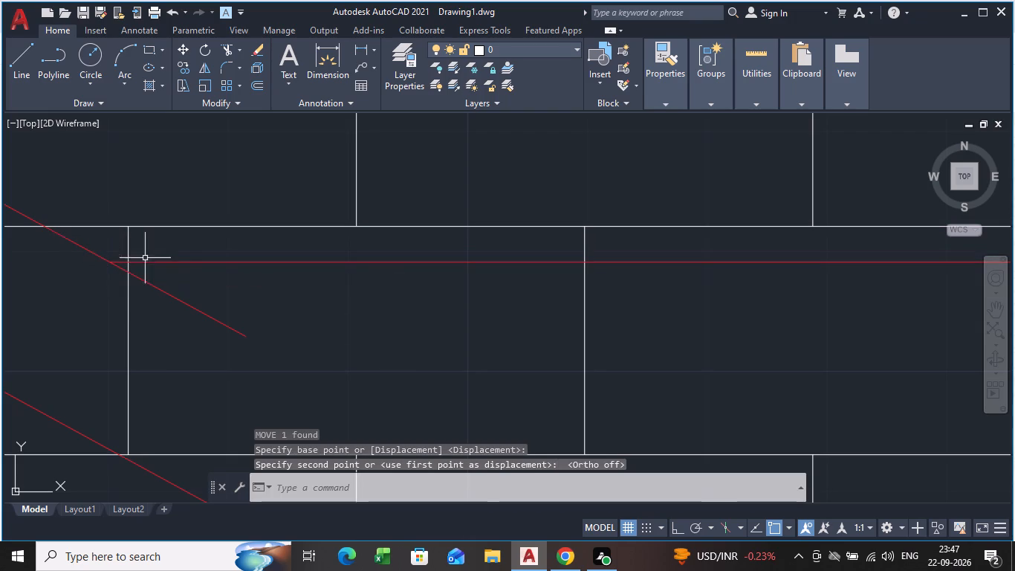
With Ortho on, copy the moved horizontal line 1'-4" straight down onto the lower sloping line.
{"action": "left_click", "coordinate": [266, 263]}
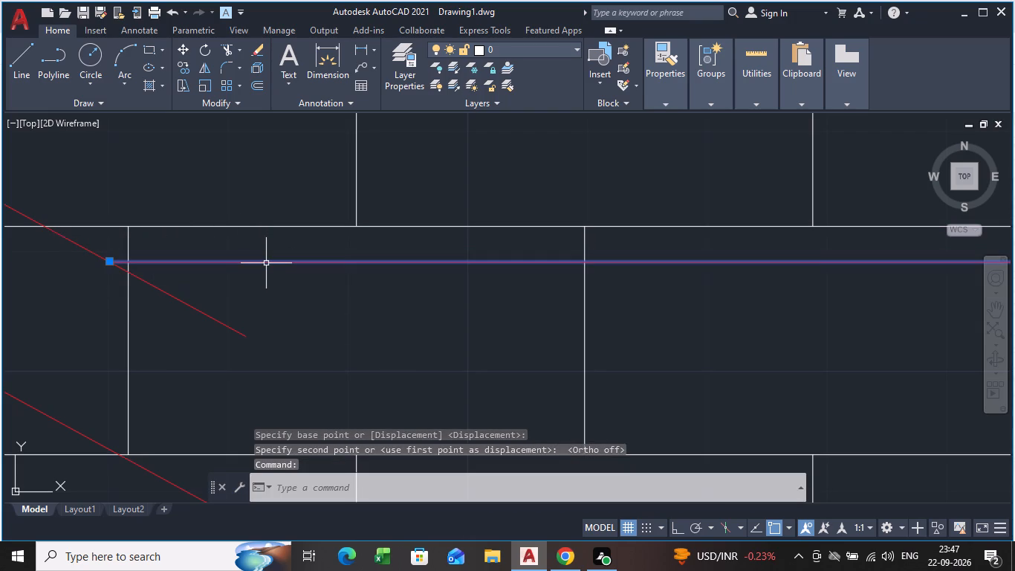
{"action": "type", "text": "co"}
{"action": "key", "text": "Return"}
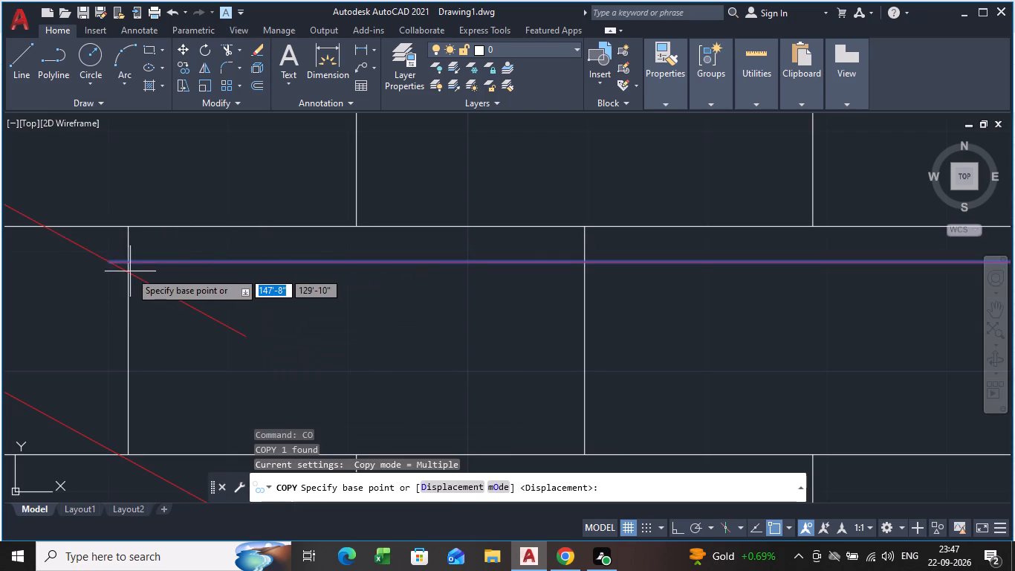
{"action": "left_click", "coordinate": [111, 265]}
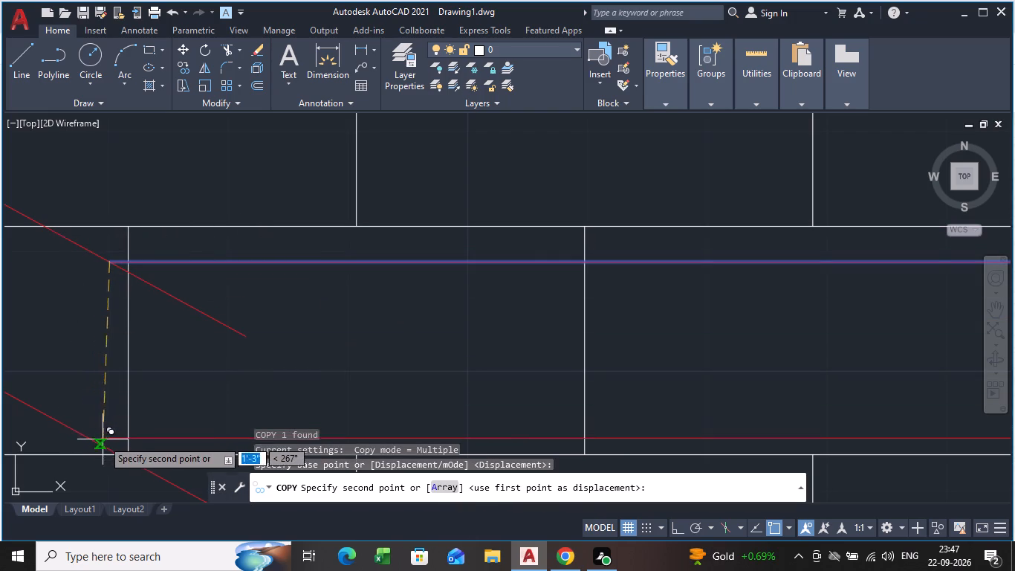
{"action": "key", "text": "ctrl+F8"}
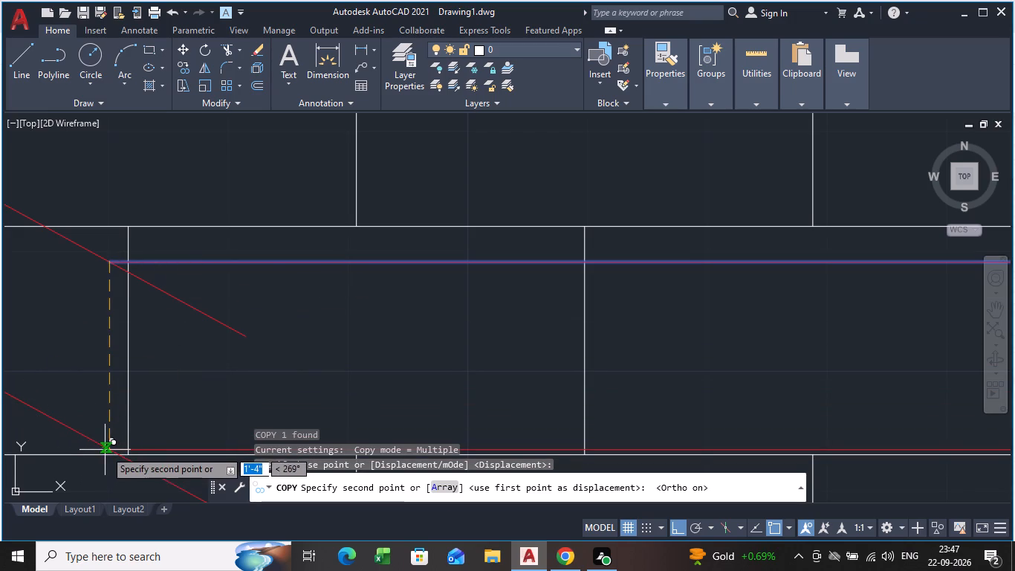
{"action": "scroll", "coordinate": [103, 448], "scroll_direction": "up", "scroll_amount": 3}
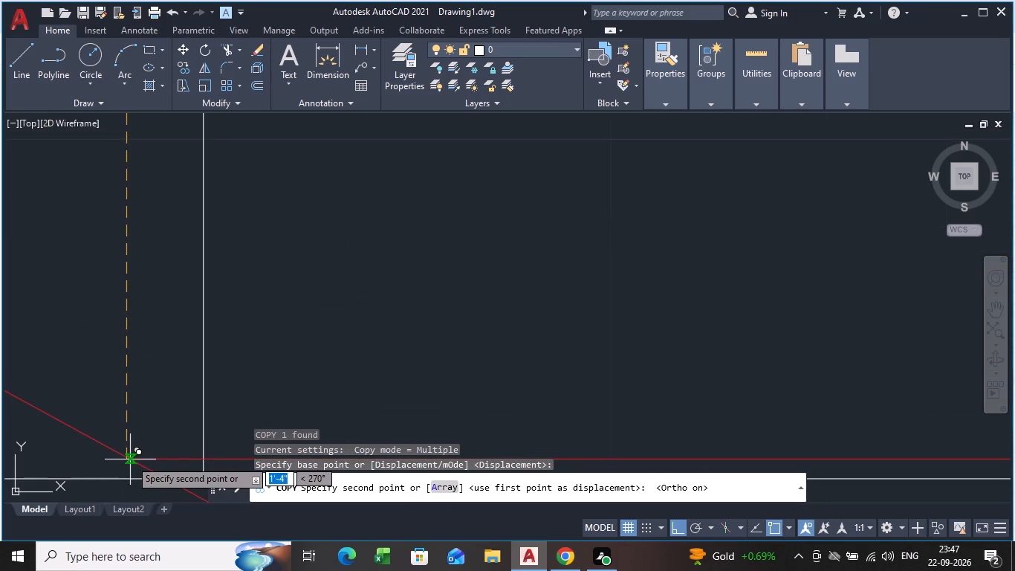
{"action": "scroll", "coordinate": [129, 457], "scroll_direction": "up", "scroll_amount": 3}
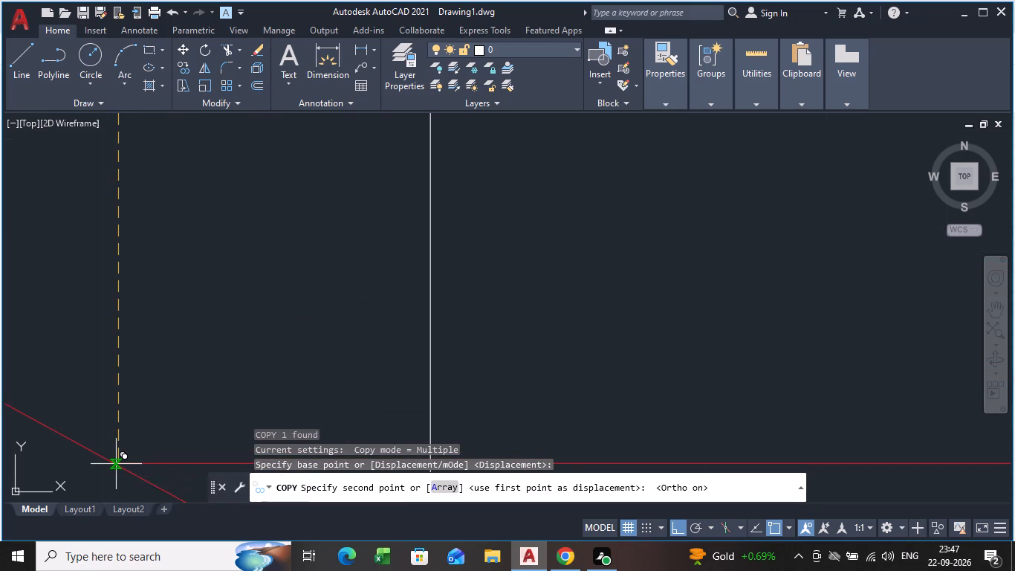
{"action": "left_click", "coordinate": [116, 464]}
{"action": "key", "text": "Escape"}
Trim the ends of both sloping lines that run past the two horizontal lines over the first brick panel.
{"action": "scroll", "coordinate": [198, 436], "scroll_direction": "down", "scroll_amount": 4}
{"action": "scroll", "coordinate": [233, 384], "scroll_direction": "down", "scroll_amount": 5}
{"action": "scroll", "coordinate": [289, 400], "scroll_direction": "up", "scroll_amount": 3}
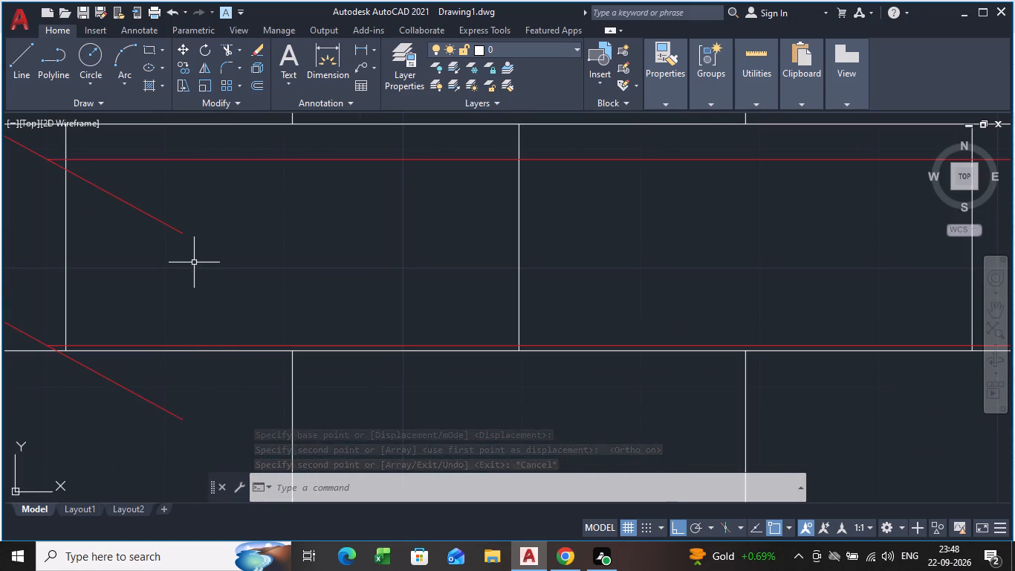
{"action": "type", "text": "tr"}
{"action": "key", "text": "Return"}
{"action": "left_click_drag", "start_coordinate": [169, 198], "coordinate": [157, 242]}
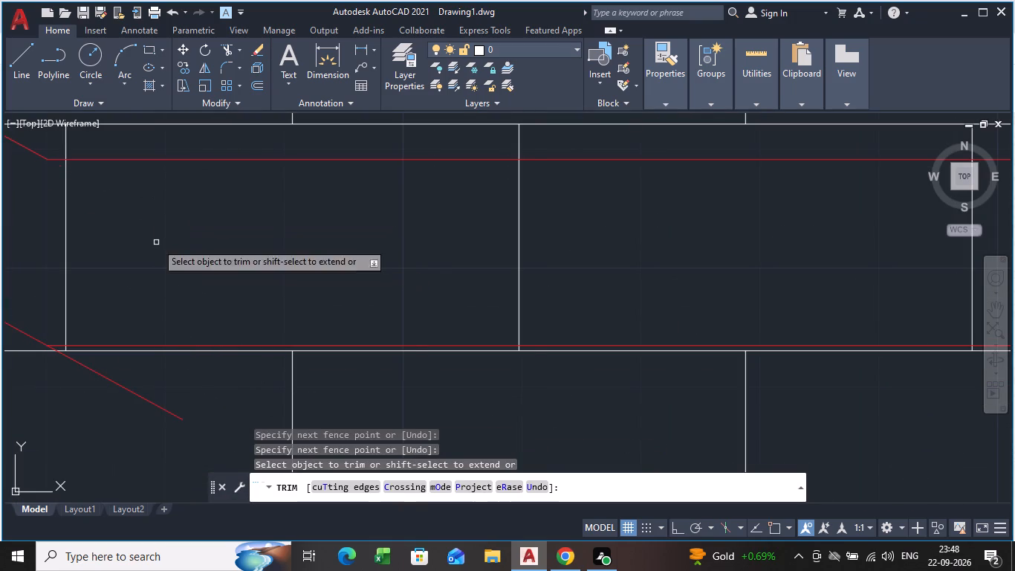
{"action": "scroll", "coordinate": [97, 322], "scroll_direction": "down", "scroll_amount": 2}
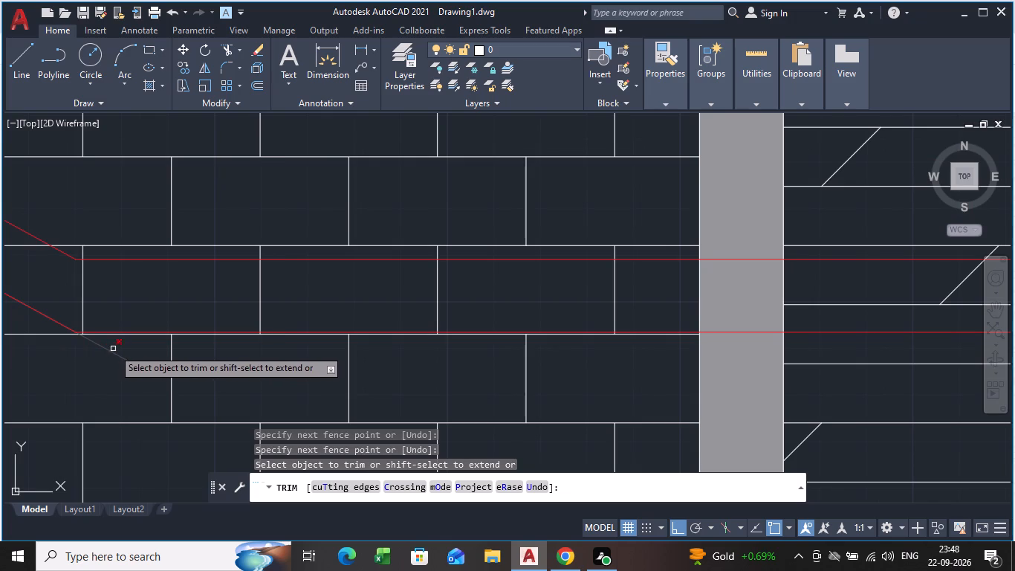
{"action": "left_click", "coordinate": [114, 350]}
{"action": "left_click", "coordinate": [111, 358]}
{"action": "scroll", "coordinate": [124, 363], "scroll_direction": "down", "scroll_amount": 4}
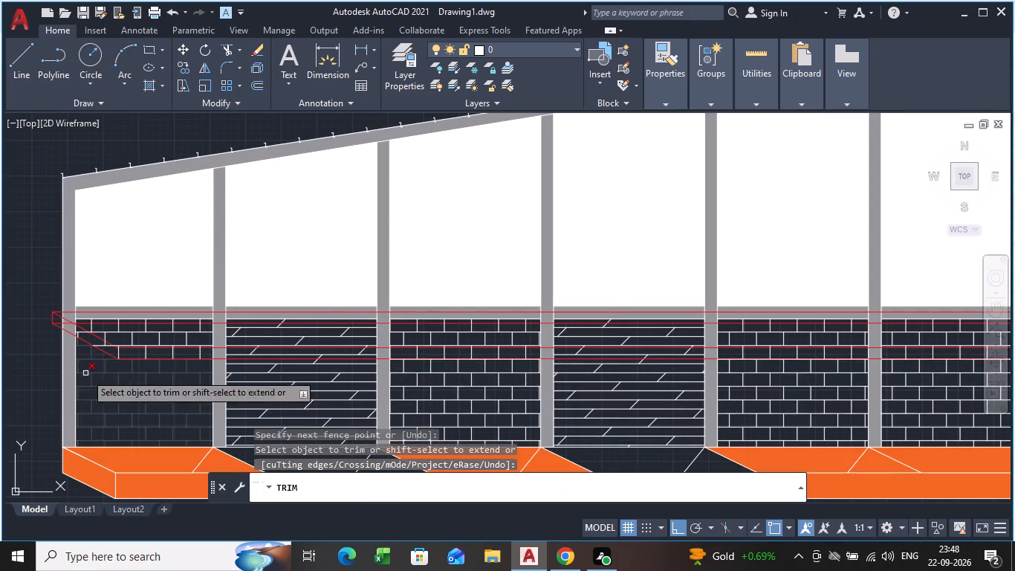
{"action": "scroll", "coordinate": [89, 361], "scroll_direction": "up", "scroll_amount": 2}
{"action": "scroll", "coordinate": [158, 363], "scroll_direction": "up", "scroll_amount": 3}
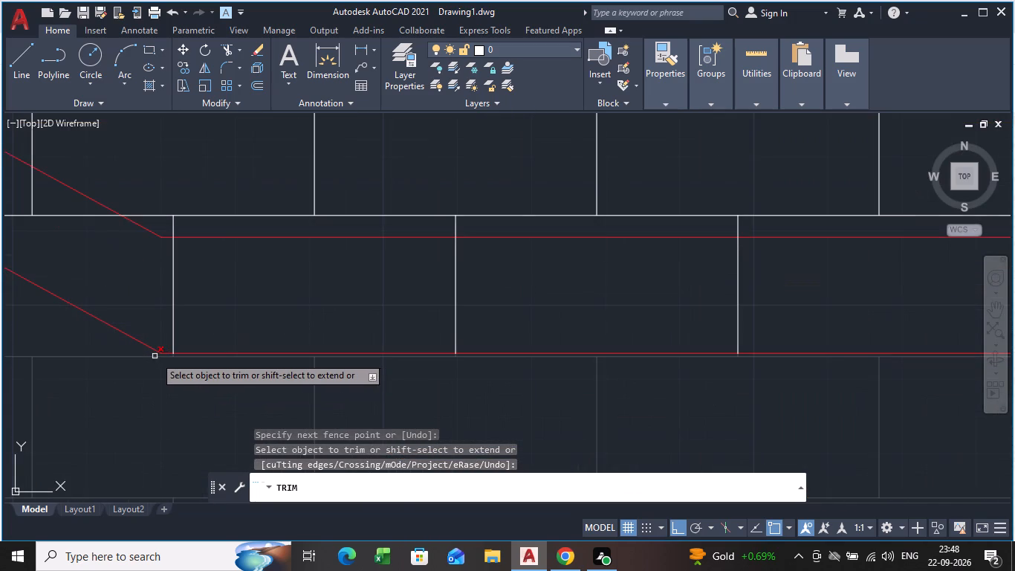
{"action": "key", "text": "Escape"}
Draw a 1'-4" vertical line joining the two corners where the sloping lines meet the lower horizontal lines.
{"action": "key", "text": "l"}
{"action": "key", "text": "Return"}
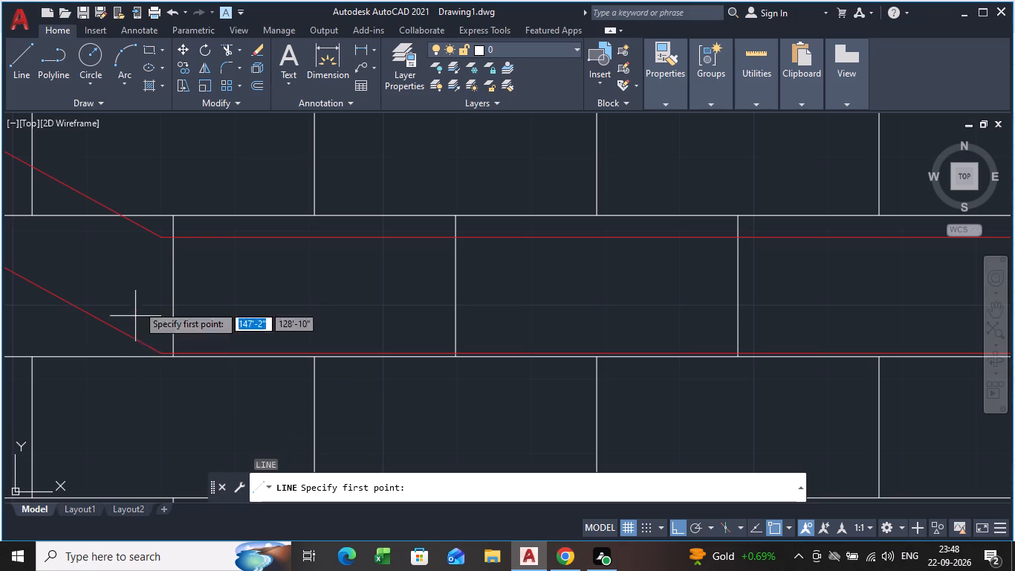
{"action": "left_click", "coordinate": [160, 236]}
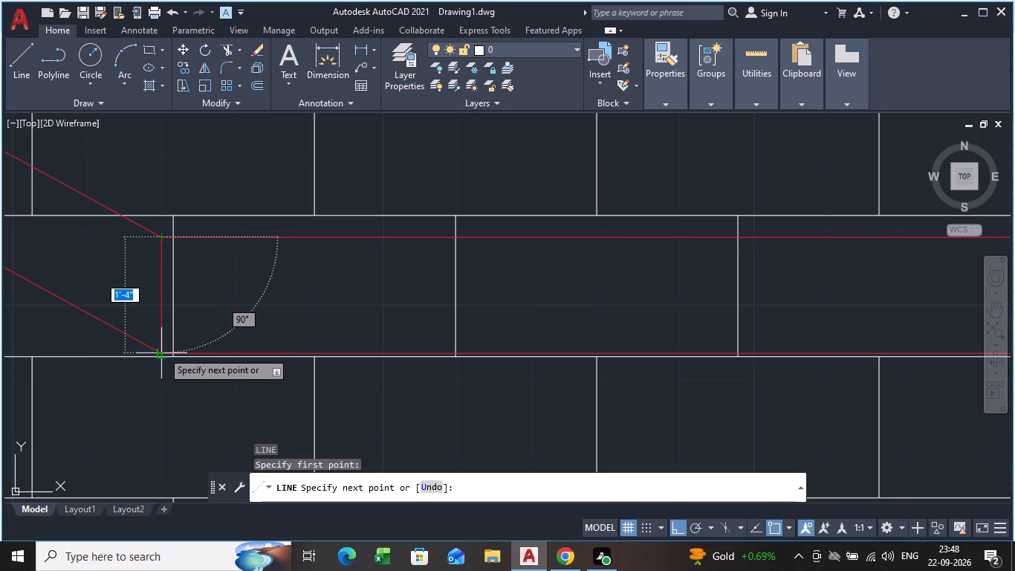
{"action": "left_click", "coordinate": [162, 351]}
{"action": "key", "text": "Escape"}
Copy both sloping lines horizontally 190'-9" from the band's upper near corner to its far end at the last column.
{"action": "scroll", "coordinate": [273, 356], "scroll_direction": "down", "scroll_amount": 4}
{"action": "scroll", "coordinate": [560, 377], "scroll_direction": "down", "scroll_amount": 1}
{"action": "middle_click_drag", "start_coordinate": [685, 384], "coordinate": [453, 335]}
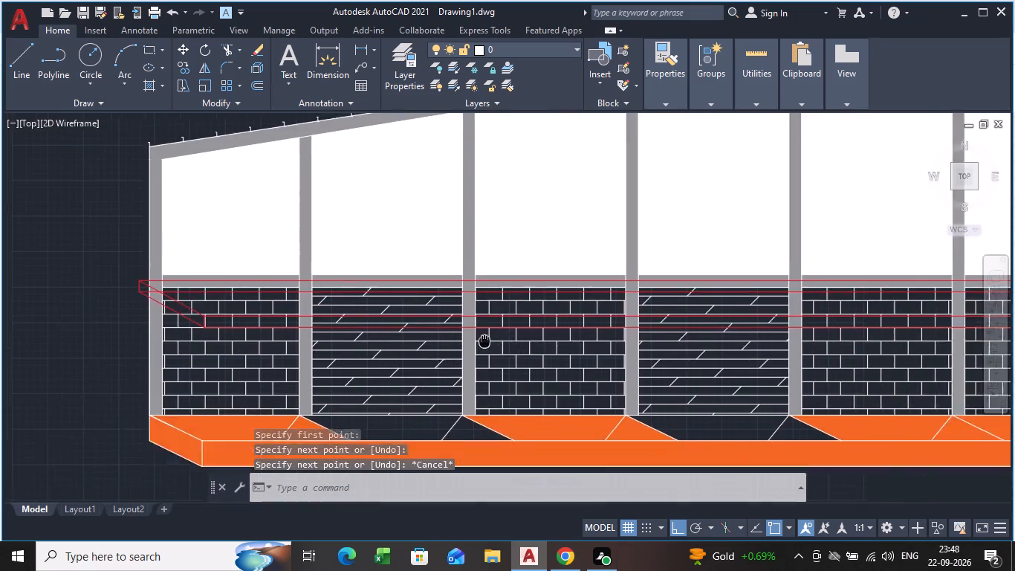
{"action": "middle_click_drag", "start_coordinate": [453, 335], "coordinate": [222, 363]}
{"action": "scroll", "coordinate": [305, 317], "scroll_direction": "down", "scroll_amount": 1}
{"action": "middle_click_drag", "start_coordinate": [713, 382], "coordinate": [239, 341]}
{"action": "scroll", "coordinate": [570, 291], "scroll_direction": "up", "scroll_amount": 1}
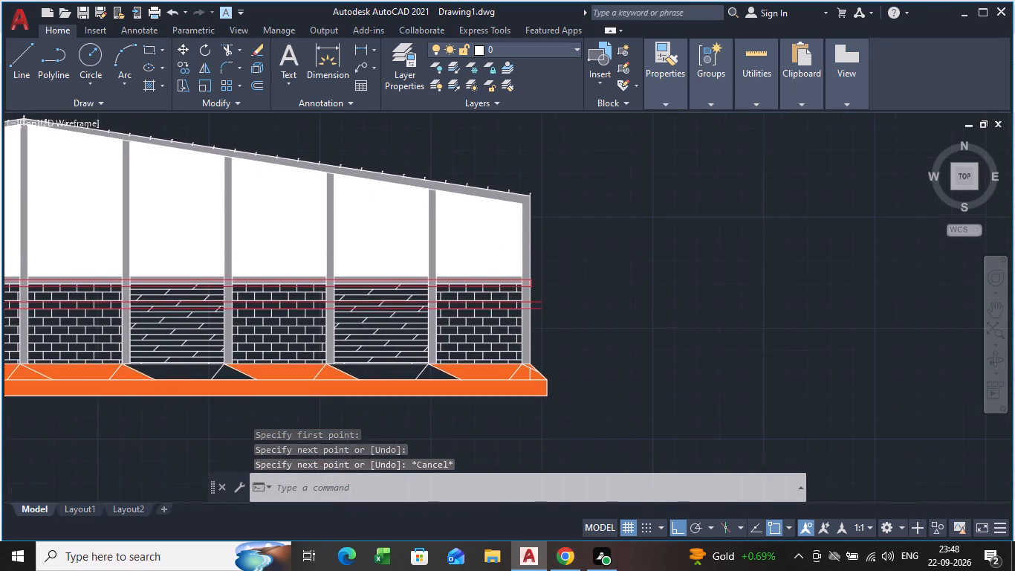
{"action": "scroll", "coordinate": [570, 291], "scroll_direction": "up", "scroll_amount": 2}
{"action": "middle_click_drag", "start_coordinate": [429, 322], "coordinate": [616, 306]}
{"action": "scroll", "coordinate": [246, 306], "scroll_direction": "down", "scroll_amount": 5}
{"action": "middle_click_drag", "start_coordinate": [262, 303], "coordinate": [529, 303]}
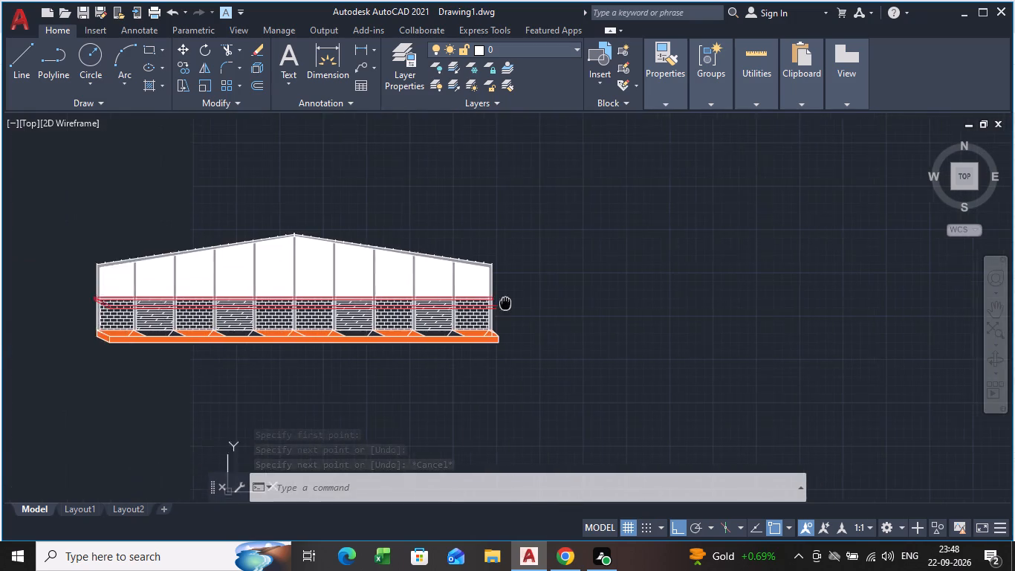
{"action": "middle_click_drag", "start_coordinate": [529, 303], "coordinate": [657, 297]}
{"action": "scroll", "coordinate": [273, 304], "scroll_direction": "up", "scroll_amount": 3}
{"action": "scroll", "coordinate": [387, 280], "scroll_direction": "up", "scroll_amount": 1}
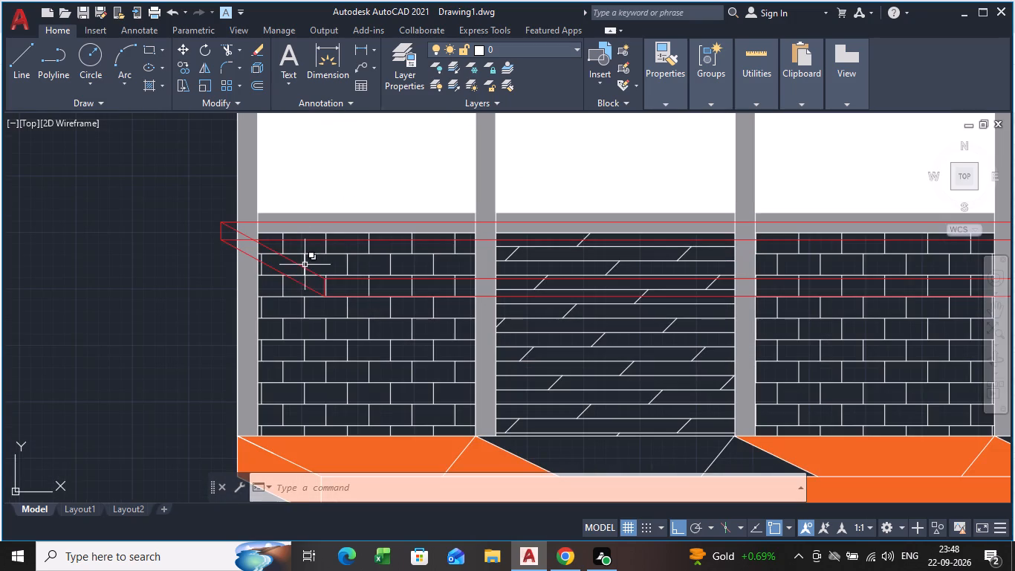
{"action": "left_click", "coordinate": [304, 268]}
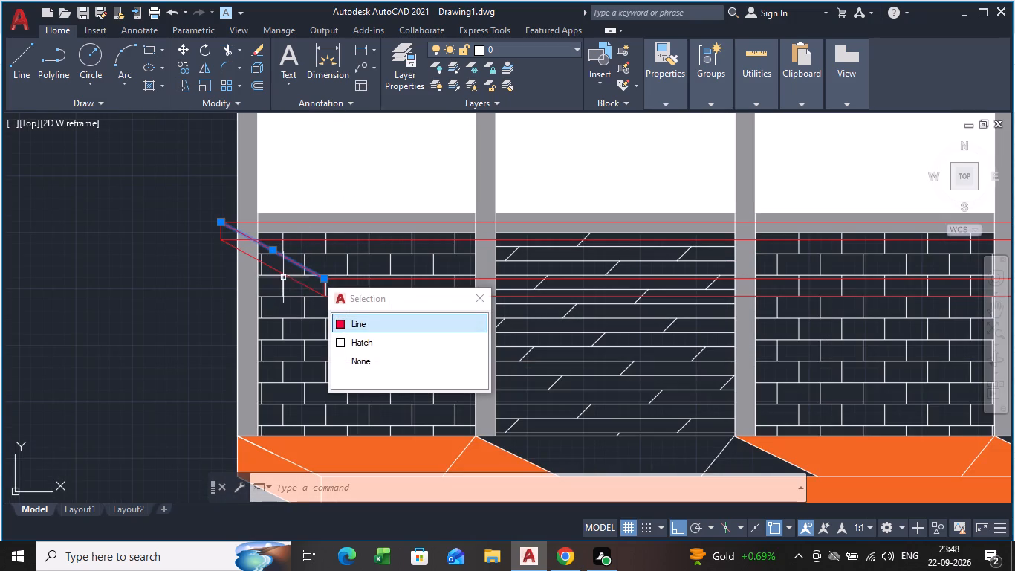
{"action": "left_click", "coordinate": [285, 276], "text": "shift"}
{"action": "left_click", "coordinate": [285, 276], "text": "shift"}
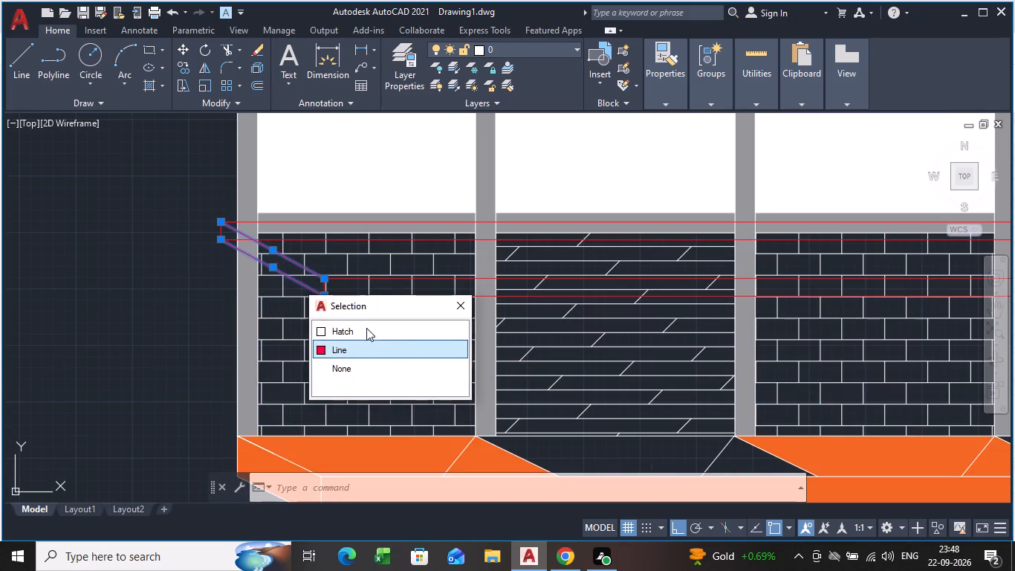
{"action": "left_click", "coordinate": [362, 346], "text": "shift"}
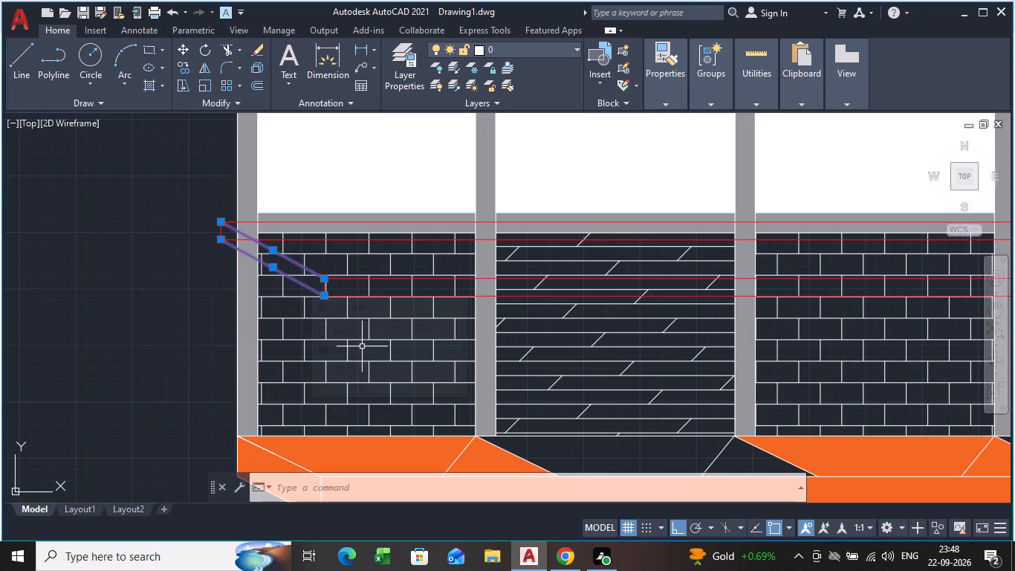
{"action": "key", "text": "c"}
{"action": "key", "text": "o"}
{"action": "key", "text": "Return"}
{"action": "scroll", "coordinate": [189, 207], "scroll_direction": "up", "scroll_amount": 2}
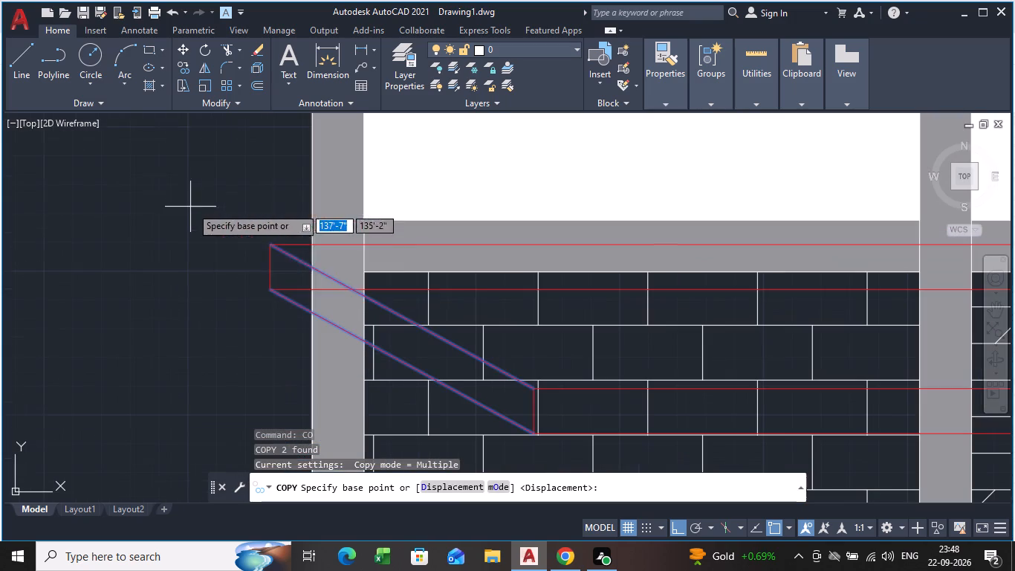
{"action": "left_click", "coordinate": [275, 248]}
{"action": "scroll", "coordinate": [485, 281], "scroll_direction": "down", "scroll_amount": 3}
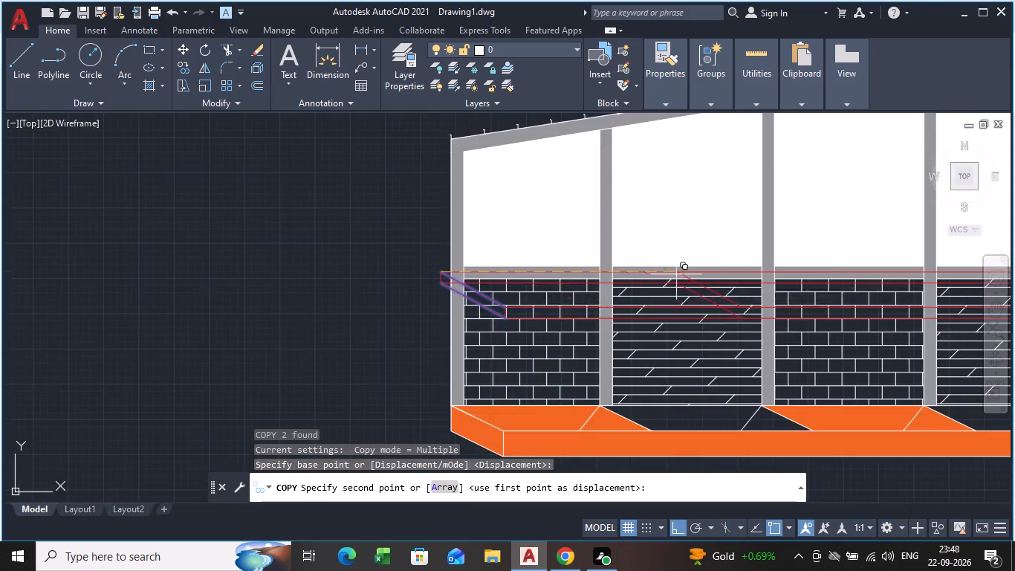
{"action": "scroll", "coordinate": [682, 274], "scroll_direction": "down", "scroll_amount": 1}
{"action": "middle_click_drag", "start_coordinate": [682, 274], "coordinate": [0, 269]}
{"action": "middle_click_drag", "start_coordinate": [636, 291], "coordinate": [241, 291]}
{"action": "scroll", "coordinate": [418, 281], "scroll_direction": "up", "scroll_amount": 3}
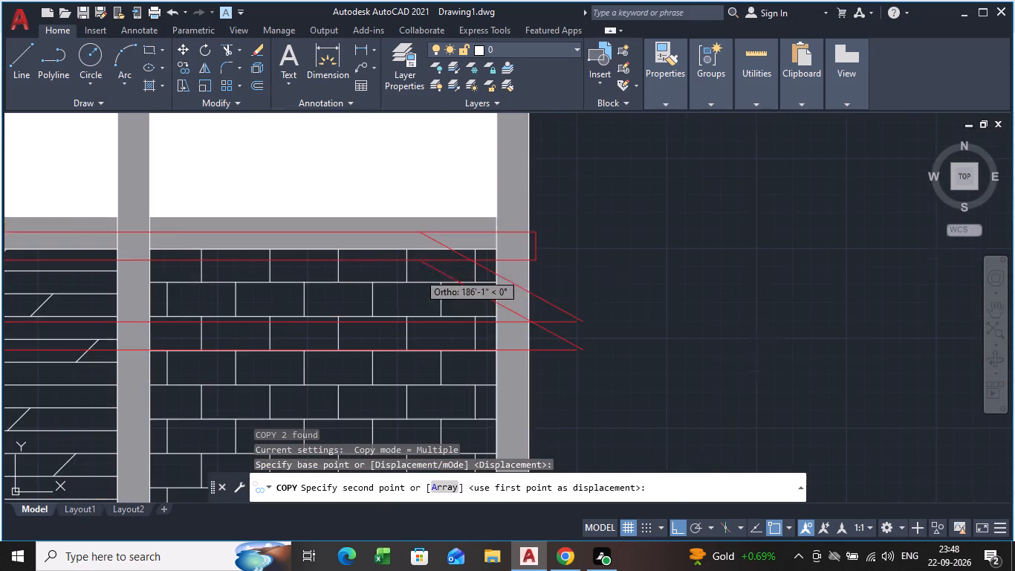
{"action": "scroll", "coordinate": [476, 271], "scroll_direction": "up", "scroll_amount": 3}
{"action": "scroll", "coordinate": [500, 263], "scroll_direction": "down", "scroll_amount": 2}
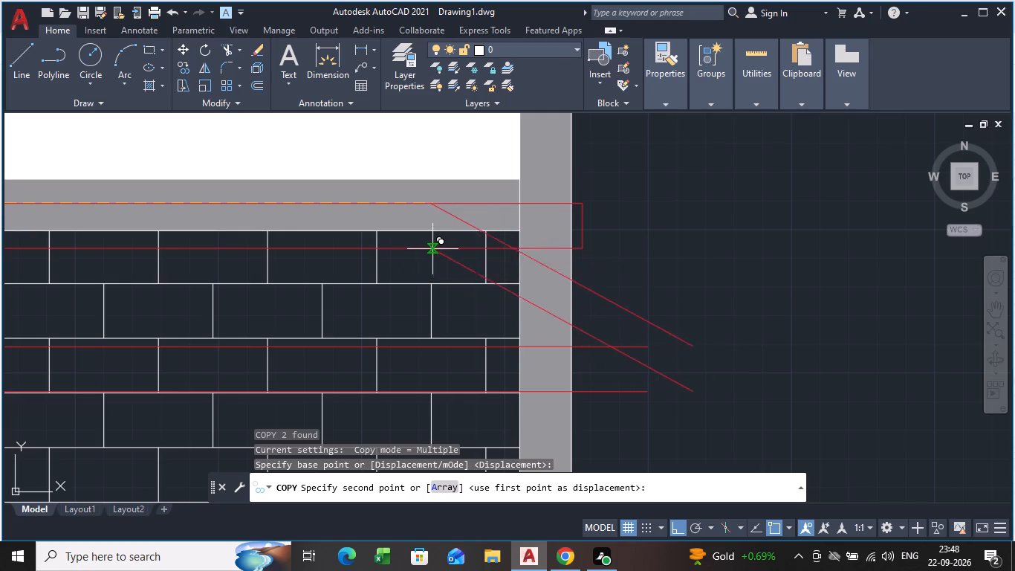
{"action": "left_click", "coordinate": [554, 230]}
{"action": "key", "text": "Escape"}
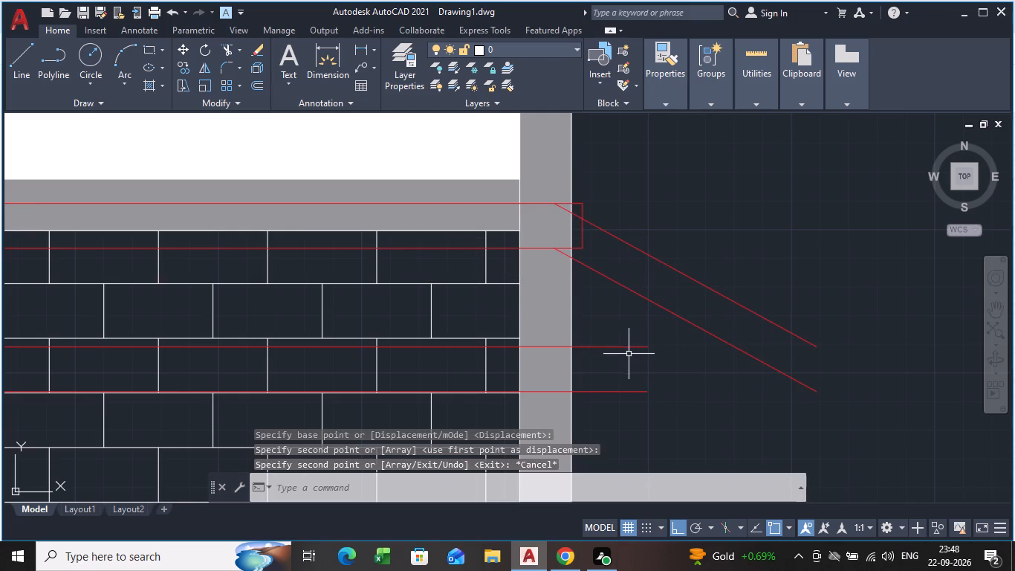
Stretch the far end of the upper projecting horizontal line outward, just past the lower end of the copied upper sloping line.
{"action": "left_click", "coordinate": [628, 346]}
{"action": "left_click", "coordinate": [647, 346]}
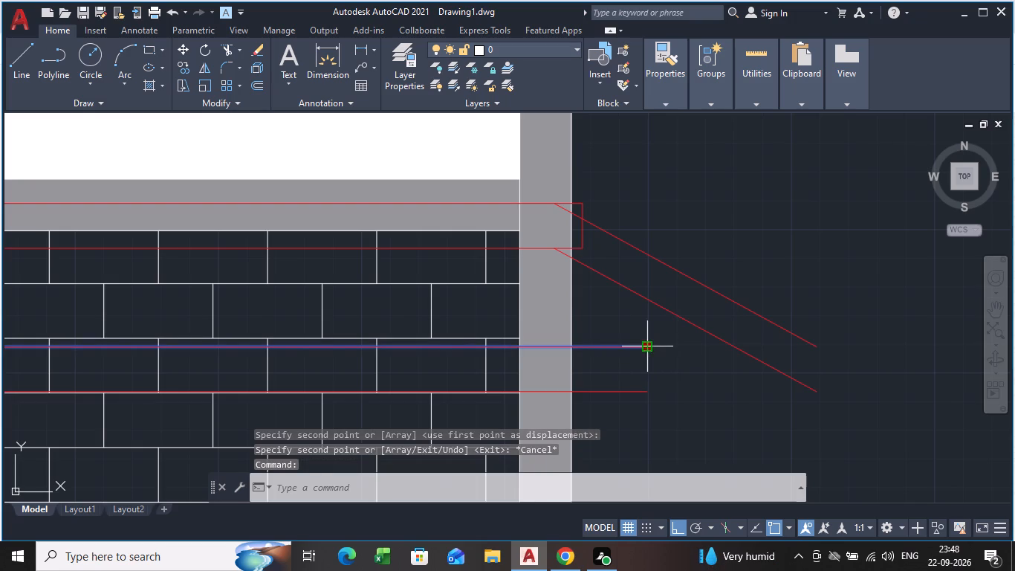
{"action": "left_click", "coordinate": [827, 323]}
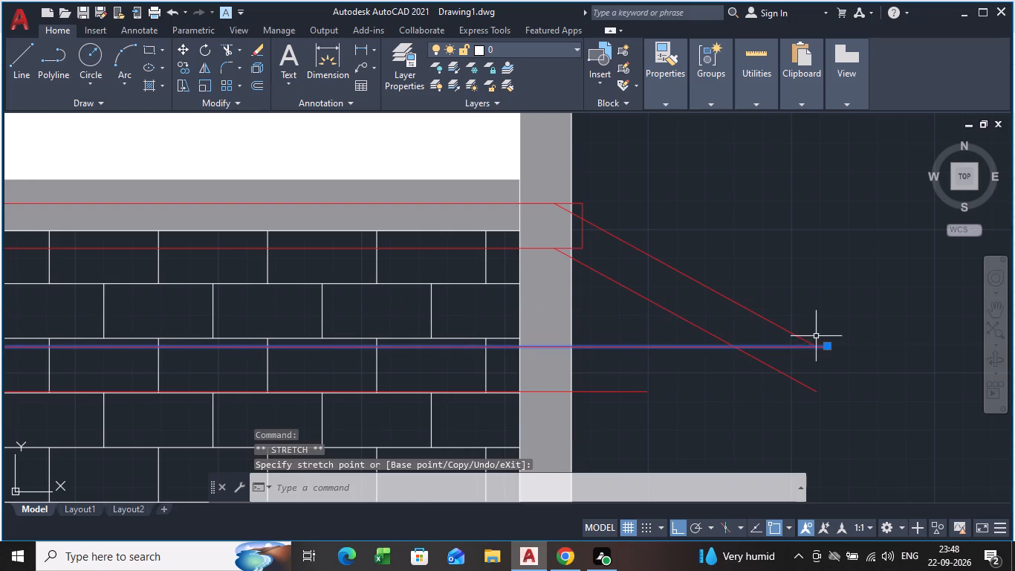
Stretch the far end of the lower projecting horizontal line outward, past the lower end of the copied lower sloping line.
{"action": "left_click", "coordinate": [640, 390]}
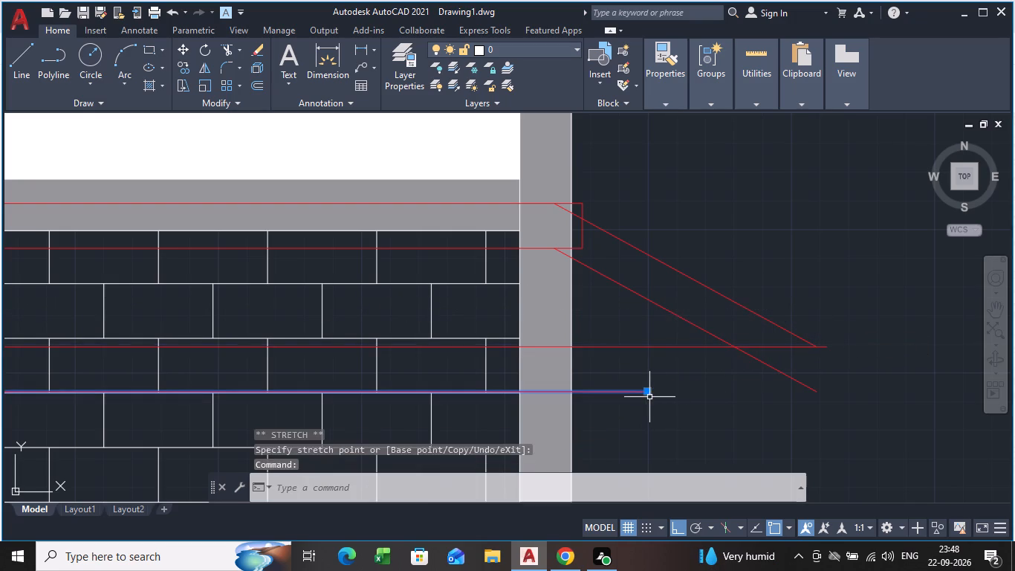
{"action": "left_click", "coordinate": [649, 395]}
{"action": "left_click", "coordinate": [855, 364]}
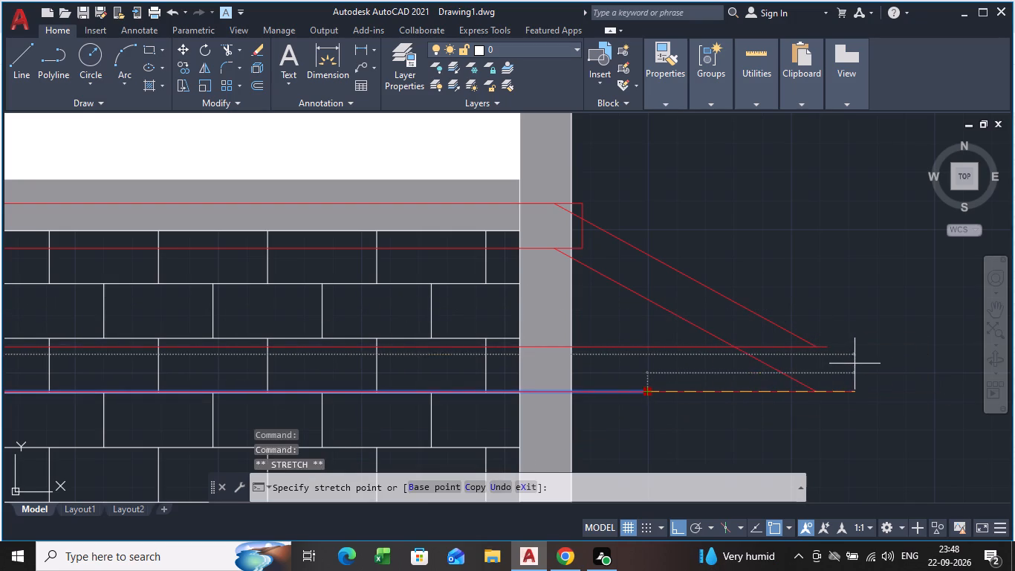
{"action": "key", "text": "Escape"}
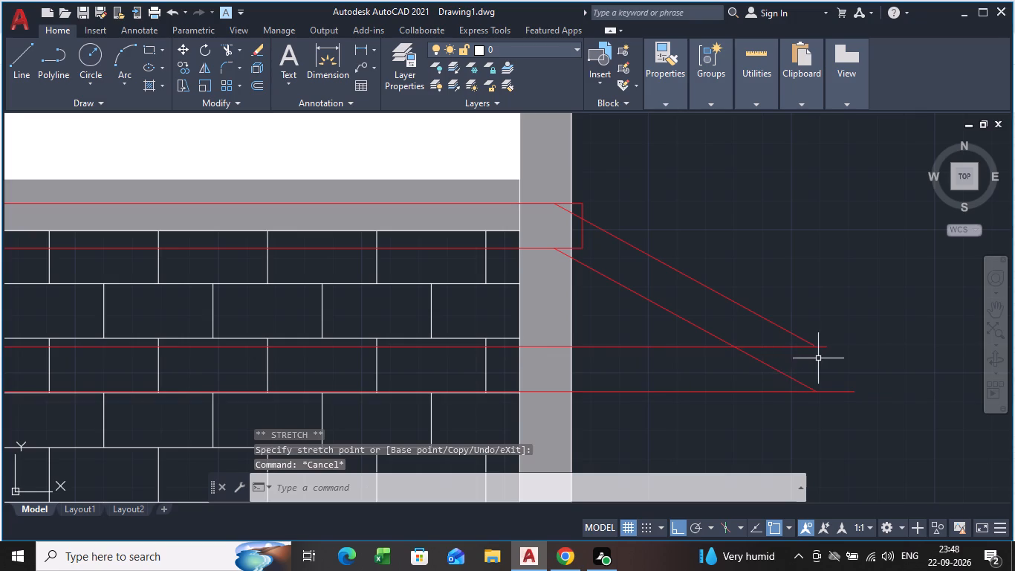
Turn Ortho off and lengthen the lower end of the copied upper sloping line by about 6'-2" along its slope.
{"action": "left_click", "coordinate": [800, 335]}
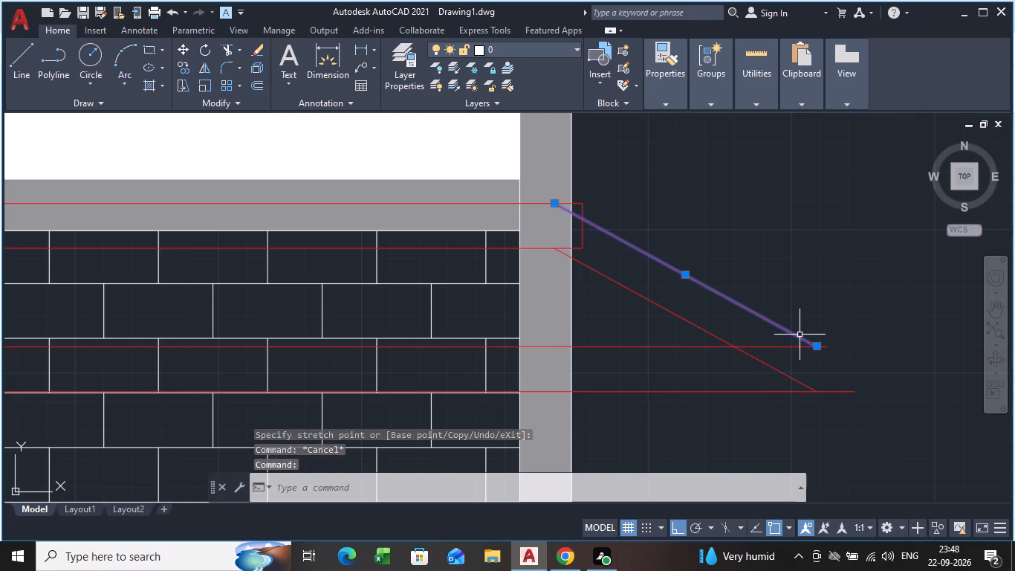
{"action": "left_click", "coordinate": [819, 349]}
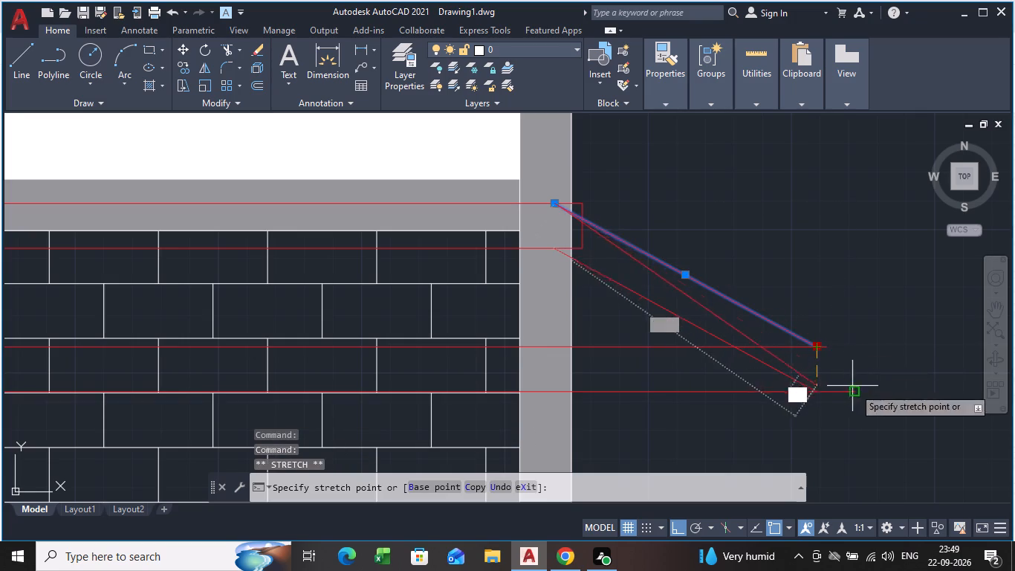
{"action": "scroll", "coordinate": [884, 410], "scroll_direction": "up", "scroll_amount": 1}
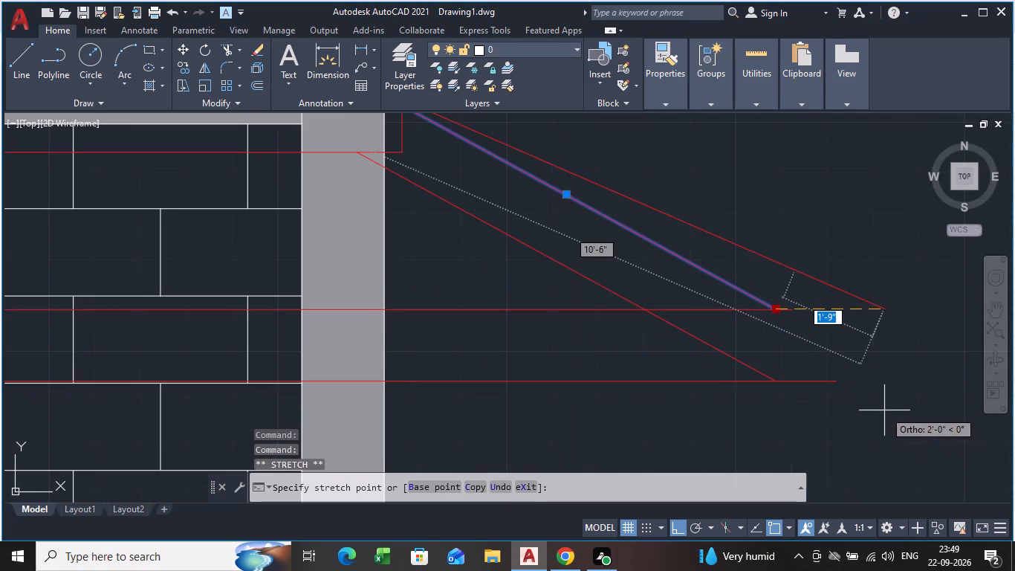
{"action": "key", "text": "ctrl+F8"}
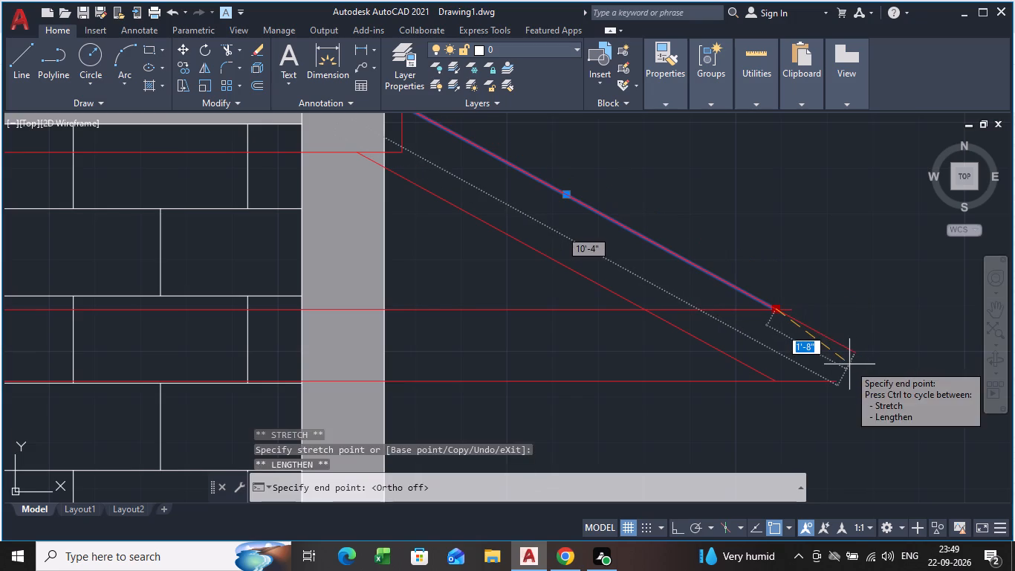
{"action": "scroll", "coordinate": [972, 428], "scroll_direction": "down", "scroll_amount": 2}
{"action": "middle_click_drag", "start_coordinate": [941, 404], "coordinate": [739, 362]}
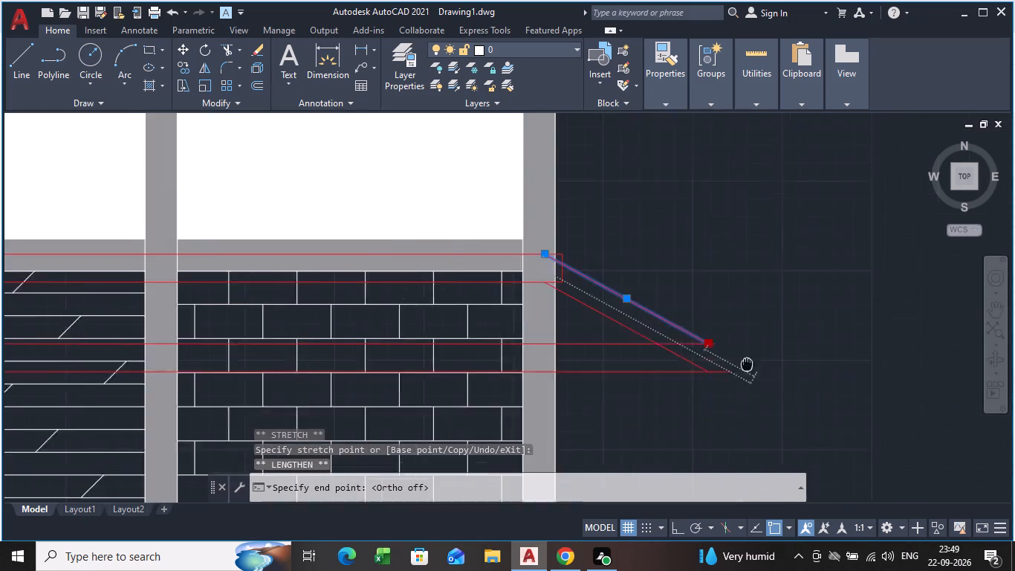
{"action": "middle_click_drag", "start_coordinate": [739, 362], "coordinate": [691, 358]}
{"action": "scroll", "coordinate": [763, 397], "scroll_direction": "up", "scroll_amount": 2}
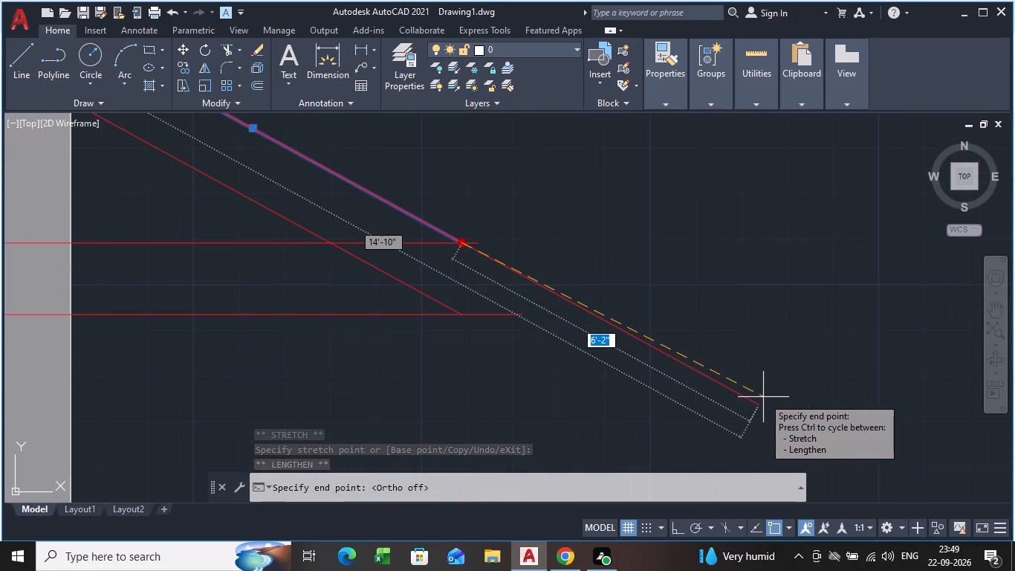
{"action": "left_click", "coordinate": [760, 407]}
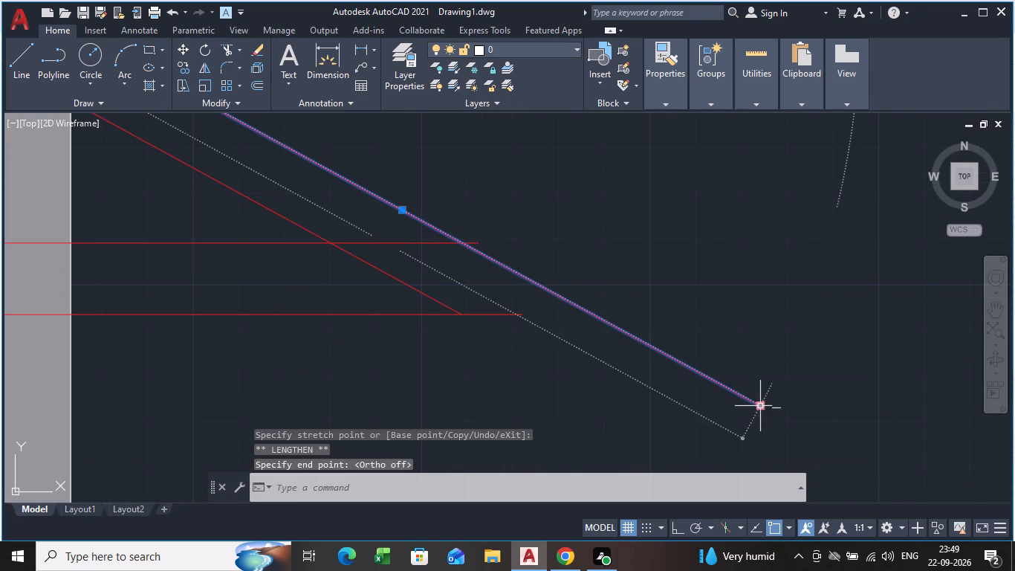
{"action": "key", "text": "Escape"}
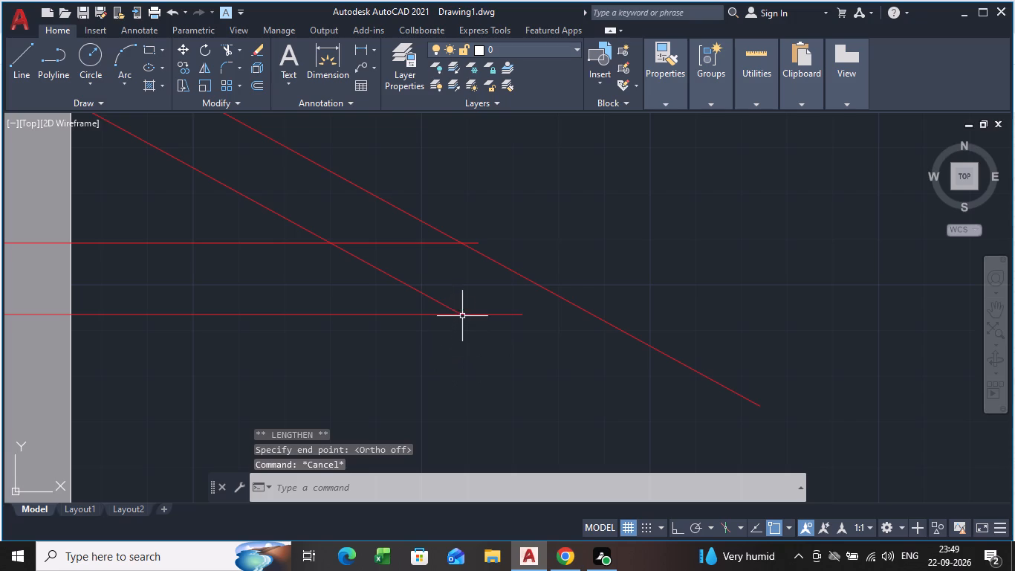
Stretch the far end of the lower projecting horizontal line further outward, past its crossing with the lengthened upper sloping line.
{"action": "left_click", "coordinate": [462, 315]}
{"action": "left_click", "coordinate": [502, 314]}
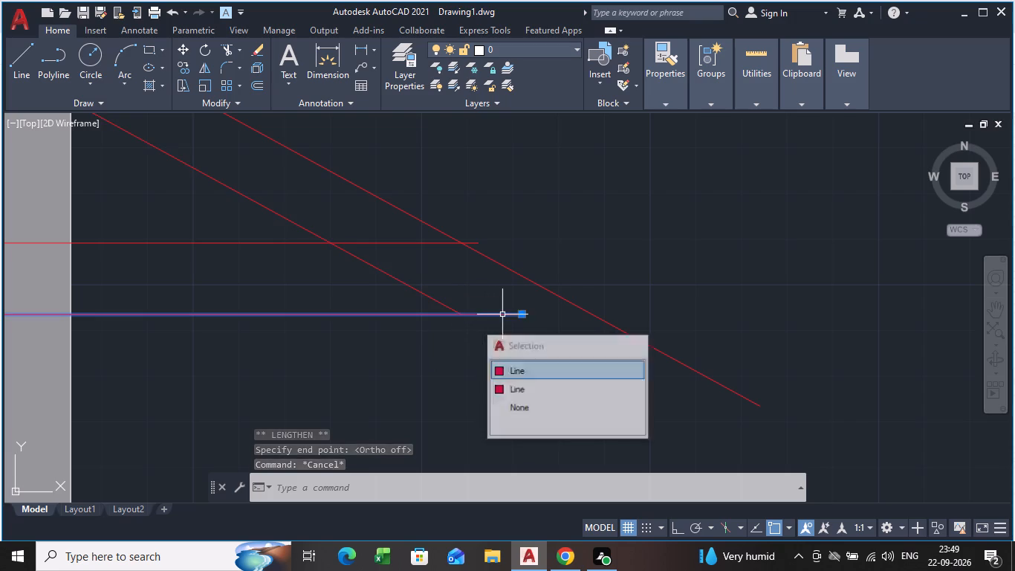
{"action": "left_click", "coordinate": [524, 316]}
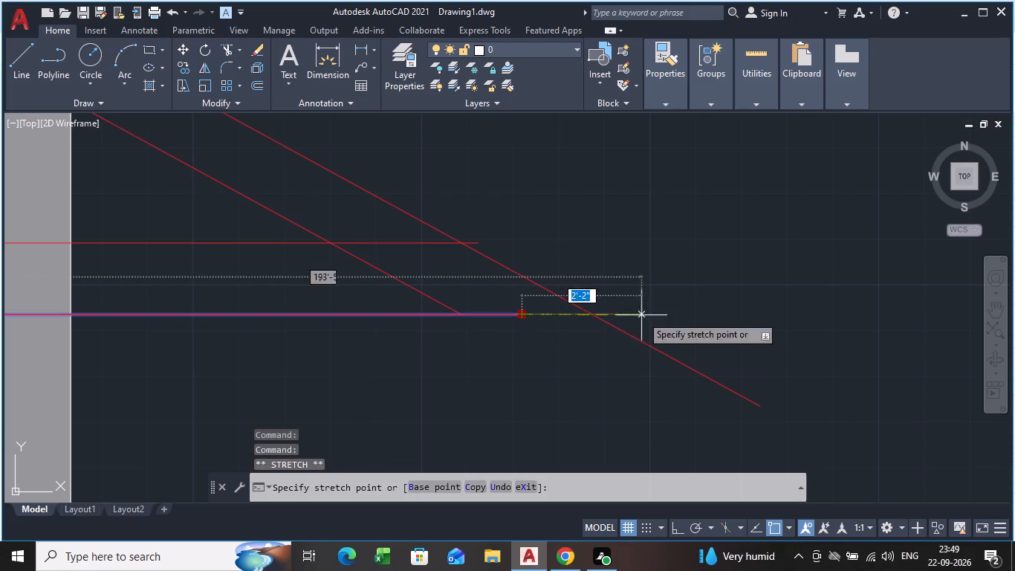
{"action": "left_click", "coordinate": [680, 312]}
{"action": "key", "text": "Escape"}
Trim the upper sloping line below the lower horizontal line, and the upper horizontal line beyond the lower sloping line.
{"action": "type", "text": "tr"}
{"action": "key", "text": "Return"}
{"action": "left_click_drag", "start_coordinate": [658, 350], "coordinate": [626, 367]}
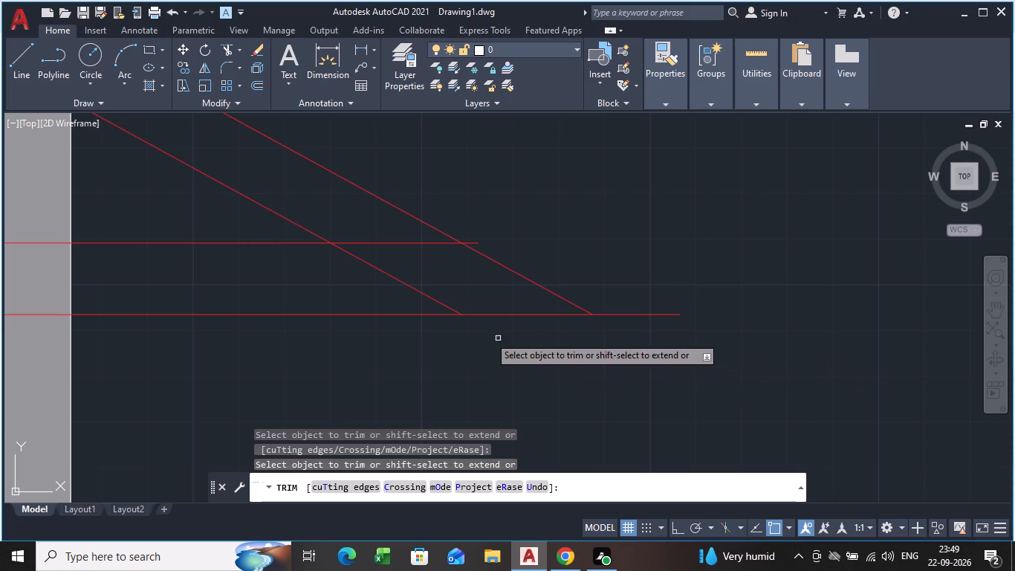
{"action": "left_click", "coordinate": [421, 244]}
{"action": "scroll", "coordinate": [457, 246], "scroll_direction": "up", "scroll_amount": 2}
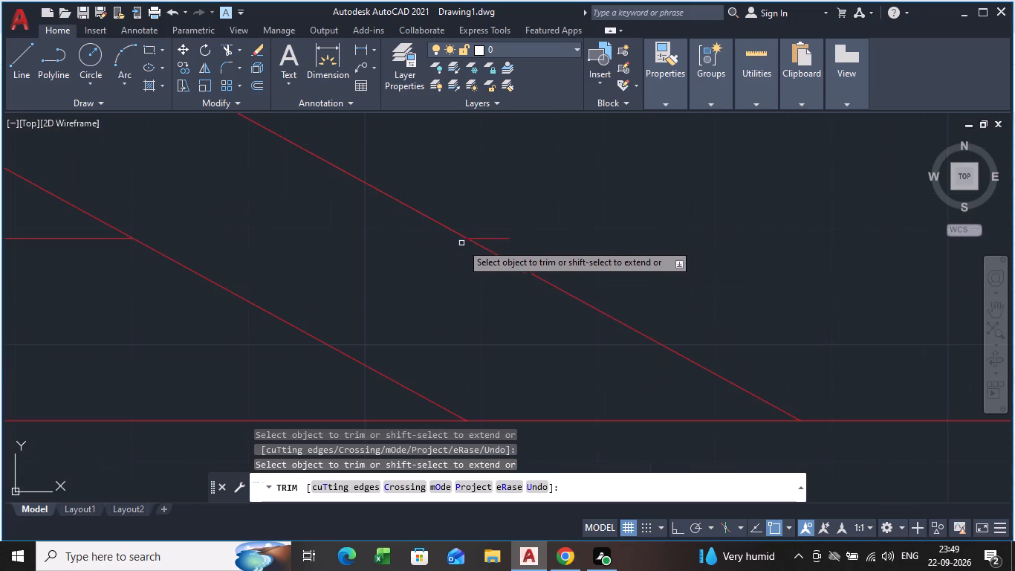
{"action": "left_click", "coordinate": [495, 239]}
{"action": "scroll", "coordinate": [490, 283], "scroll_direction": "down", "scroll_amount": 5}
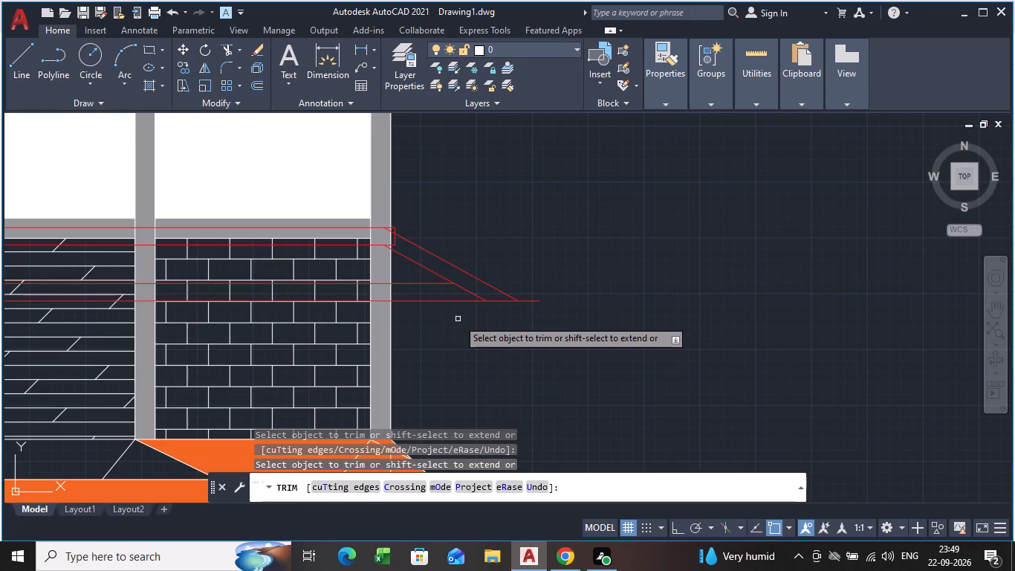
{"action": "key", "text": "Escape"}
Stretch the far end of the upper projecting horizontal line outward, well past both sloping lines.
{"action": "scroll", "coordinate": [445, 329], "scroll_direction": "down", "scroll_amount": 4}
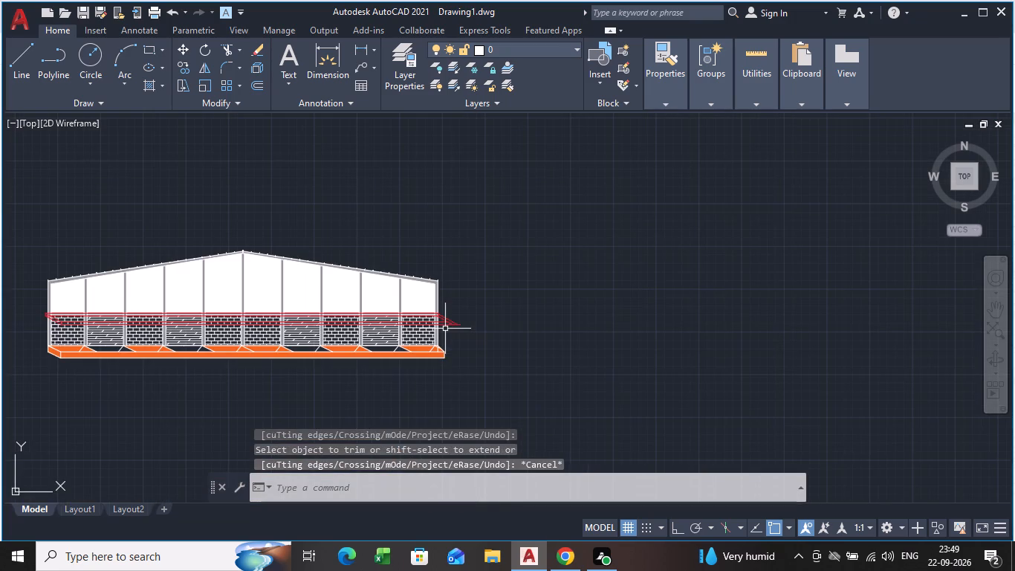
{"action": "scroll", "coordinate": [445, 320], "scroll_direction": "up", "scroll_amount": 6}
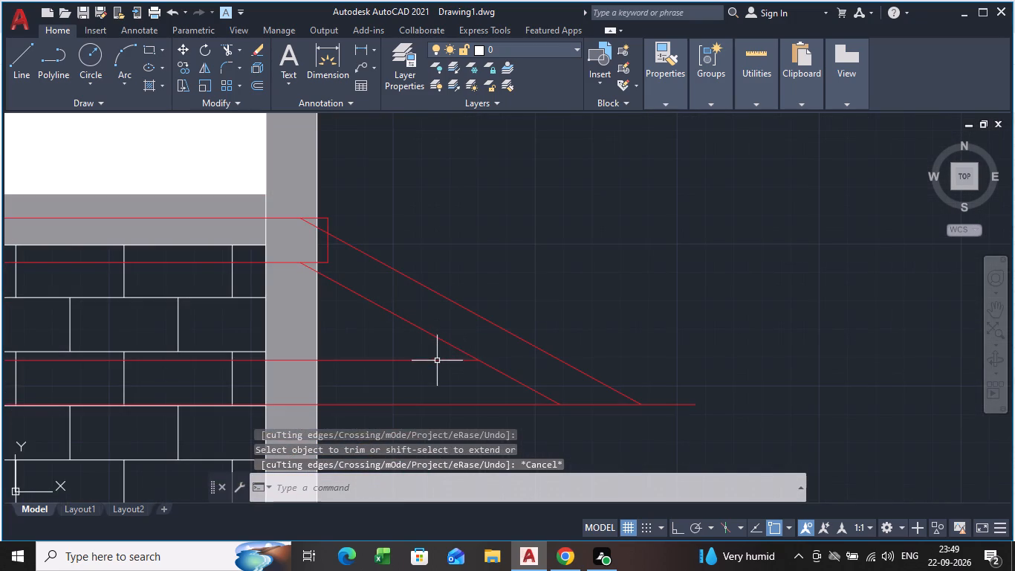
{"action": "left_click", "coordinate": [437, 361]}
{"action": "left_click", "coordinate": [479, 360]}
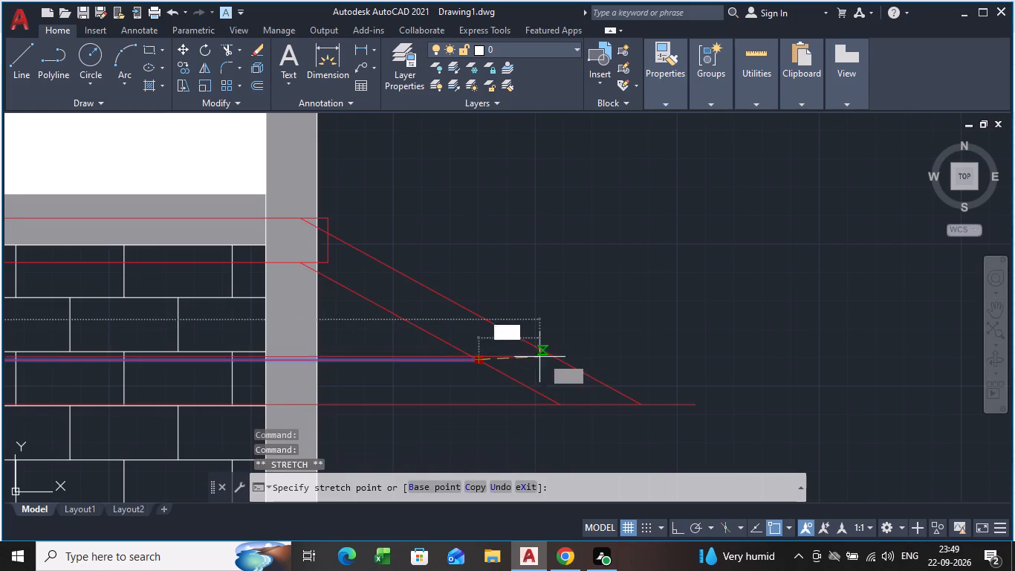
{"action": "left_click", "coordinate": [686, 363]}
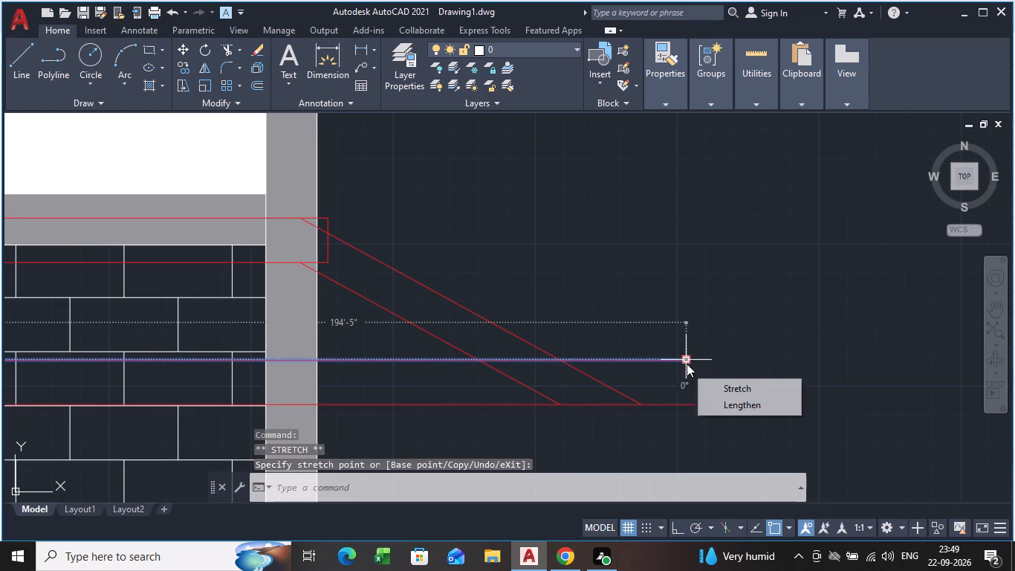
{"action": "key", "text": "Escape"}
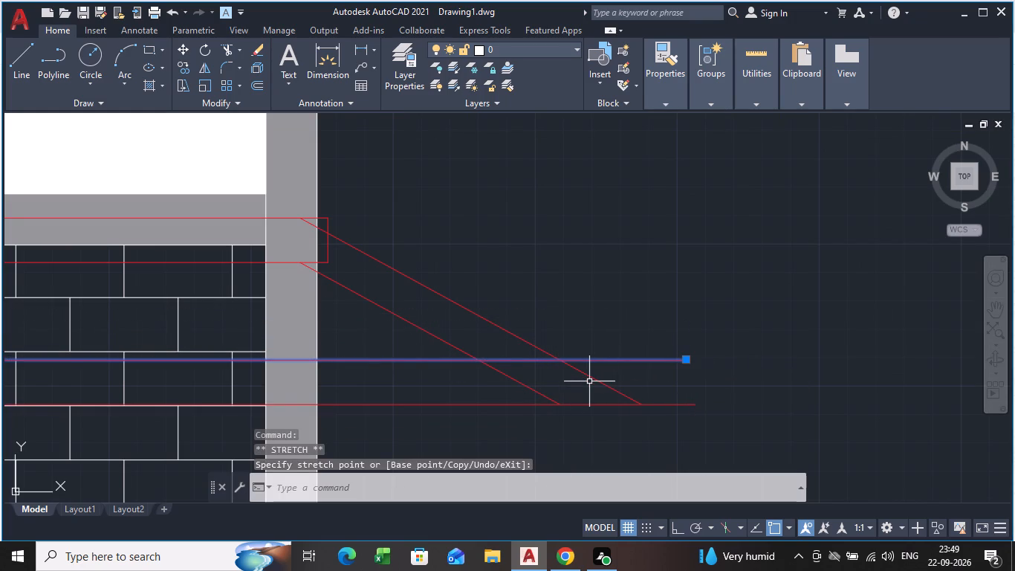
Trim the parts of both copied sloping lines that run below the upper projecting horizontal line.
{"action": "type", "text": "tr"}
{"action": "key", "text": "Return"}
{"action": "key", "text": "Return"}
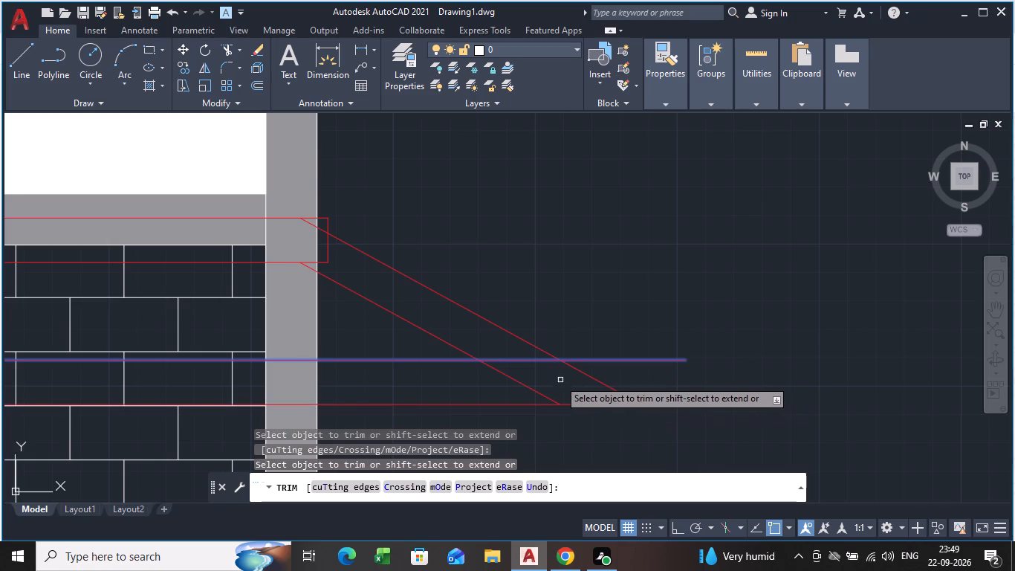
{"action": "left_click_drag", "start_coordinate": [610, 375], "coordinate": [538, 395]}
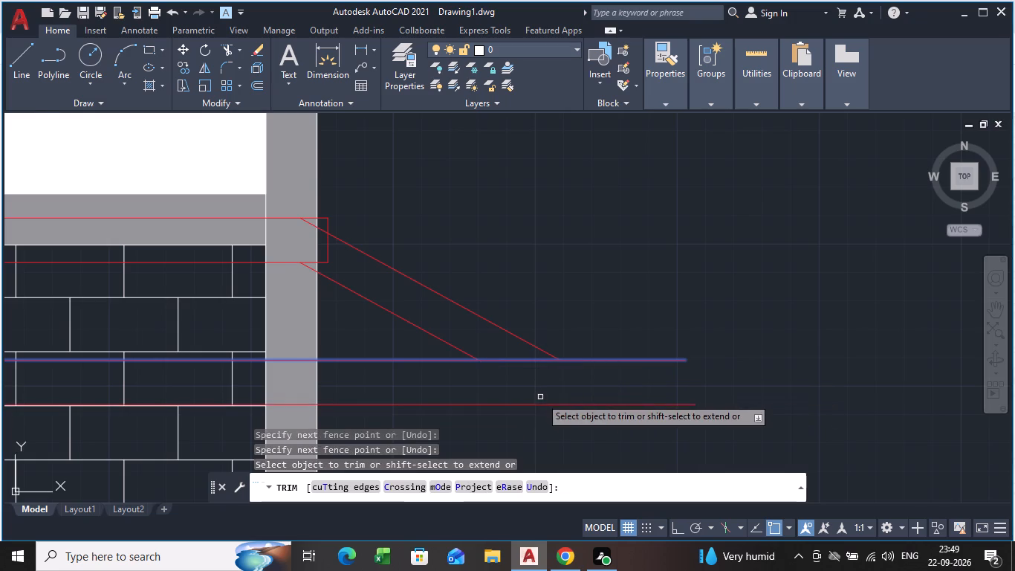
{"action": "scroll", "coordinate": [544, 403], "scroll_direction": "down", "scroll_amount": 1}
{"action": "key", "text": "Escape"}
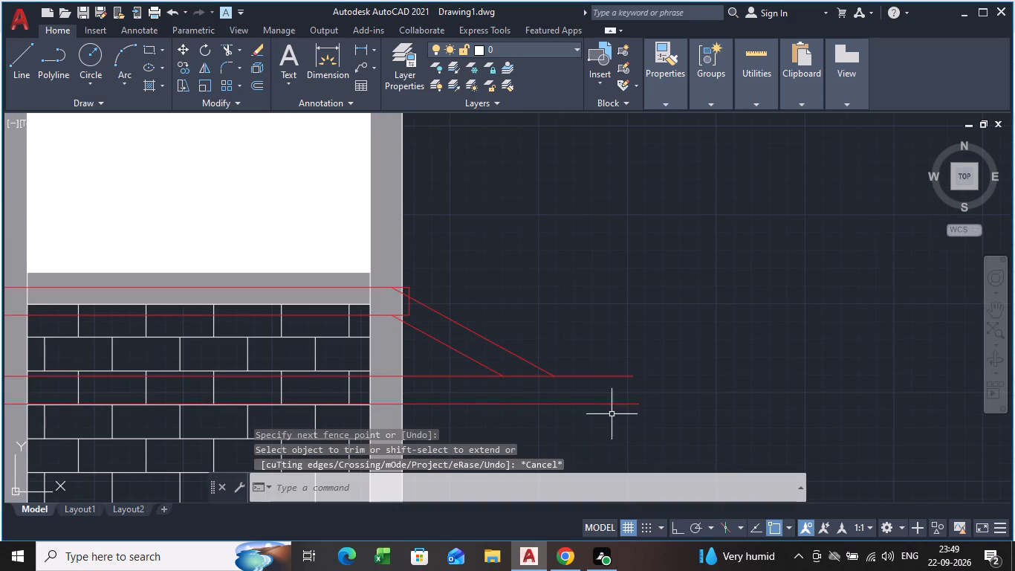
Draw a vertical line from the upper sloping line's lower end down to just past the lower projecting horizontal line.
{"action": "key", "text": "l"}
{"action": "key", "text": "Return"}
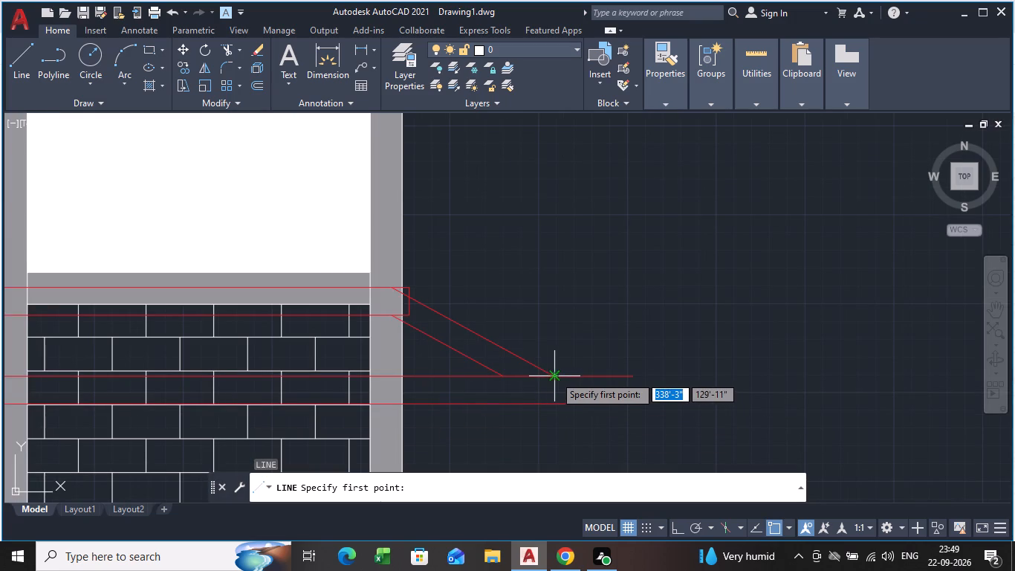
{"action": "left_click", "coordinate": [556, 376]}
{"action": "left_click", "coordinate": [554, 412]}
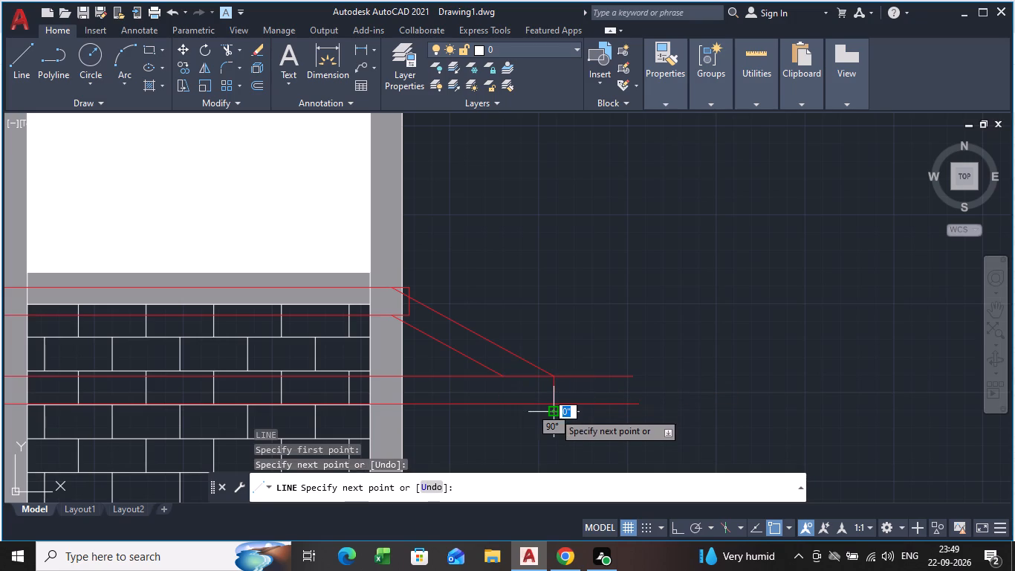
{"action": "key", "text": "Escape"}
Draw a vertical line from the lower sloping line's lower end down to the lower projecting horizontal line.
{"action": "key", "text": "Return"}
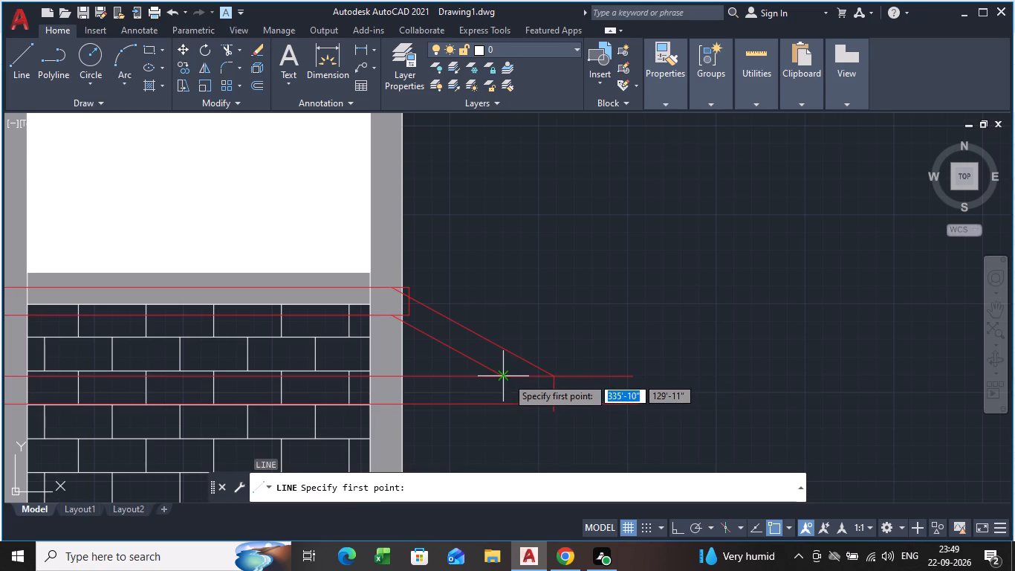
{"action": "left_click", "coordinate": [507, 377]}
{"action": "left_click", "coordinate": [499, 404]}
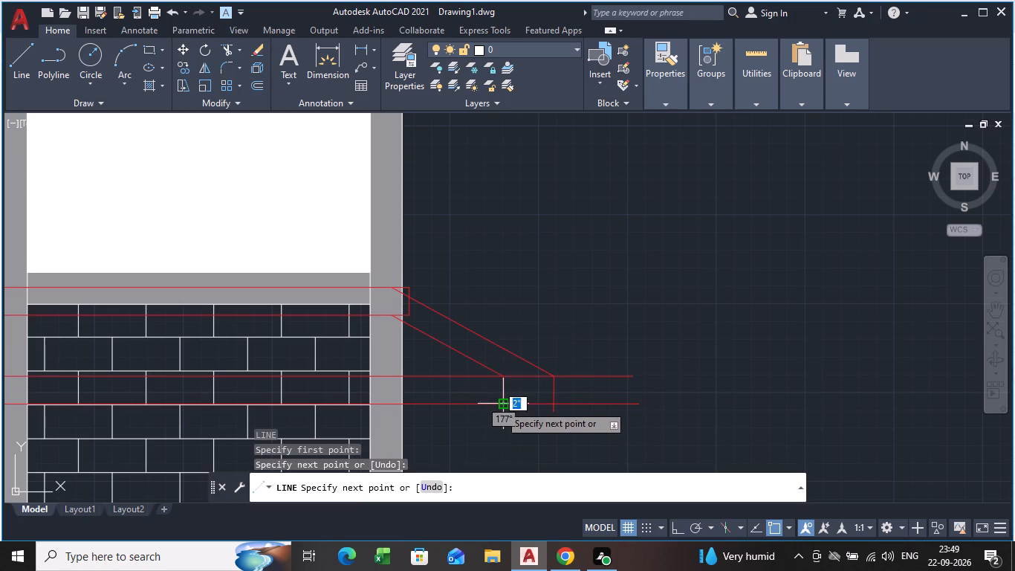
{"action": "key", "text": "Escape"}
Trim both horizontal lines beyond the outer vertical line, that vertical's tail below the lower line, and the inner vertical line.
{"action": "type", "text": "tr"}
{"action": "key", "text": "Return"}
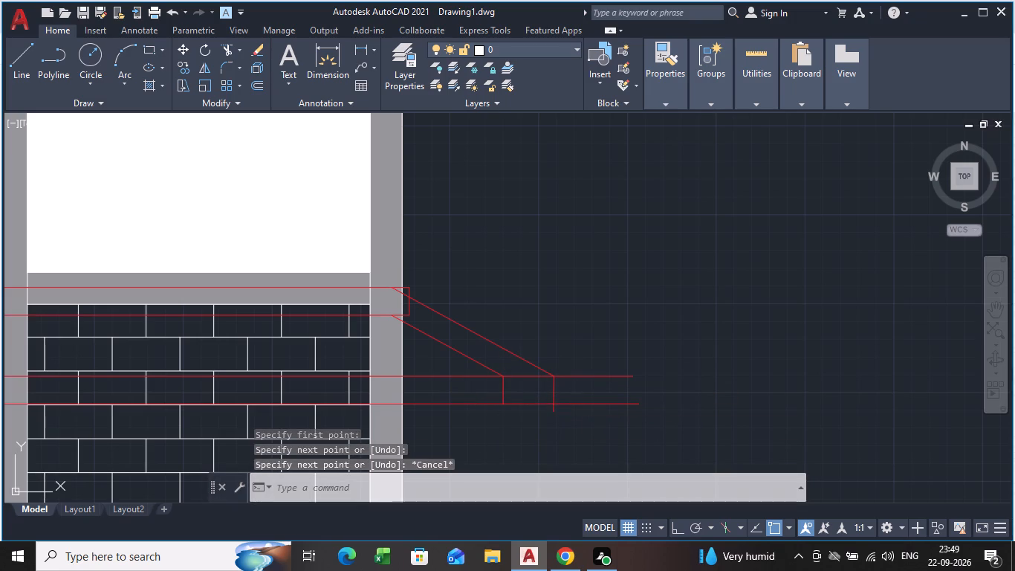
{"action": "key", "text": "Return"}
{"action": "left_click_drag", "start_coordinate": [574, 344], "coordinate": [579, 428]}
{"action": "scroll", "coordinate": [513, 412], "scroll_direction": "up", "scroll_amount": 1}
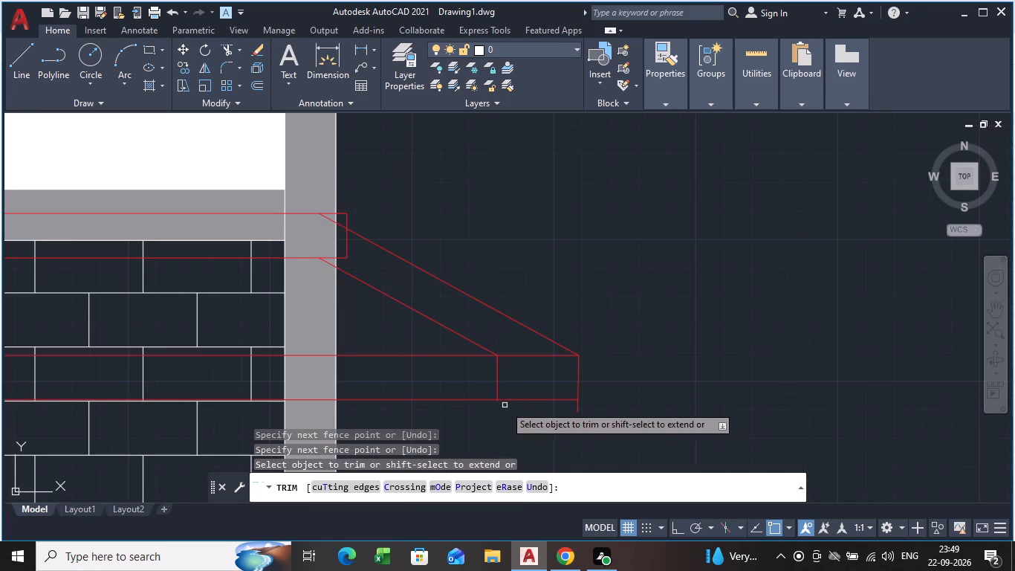
{"action": "left_click", "coordinate": [576, 413]}
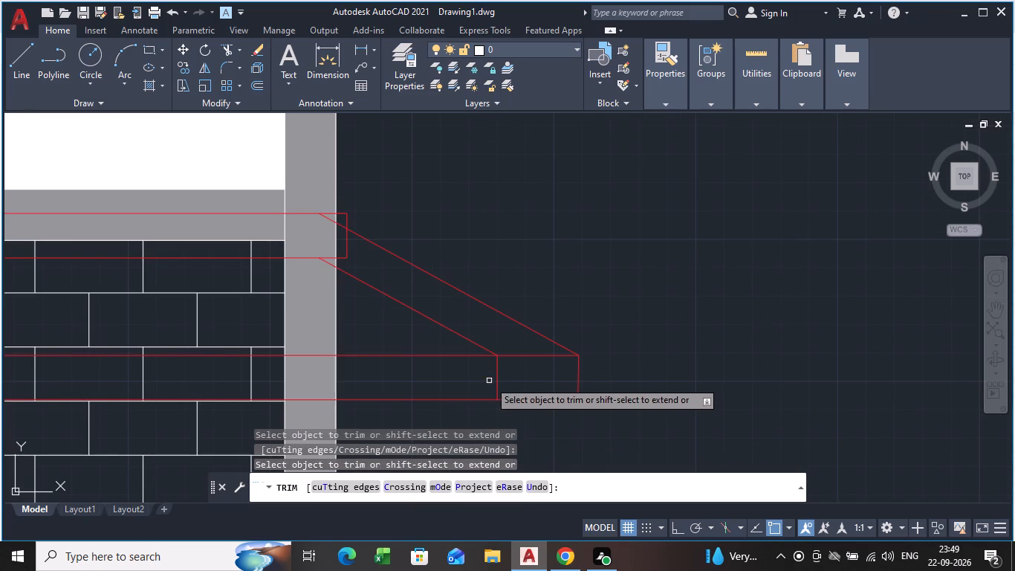
{"action": "left_click", "coordinate": [496, 372]}
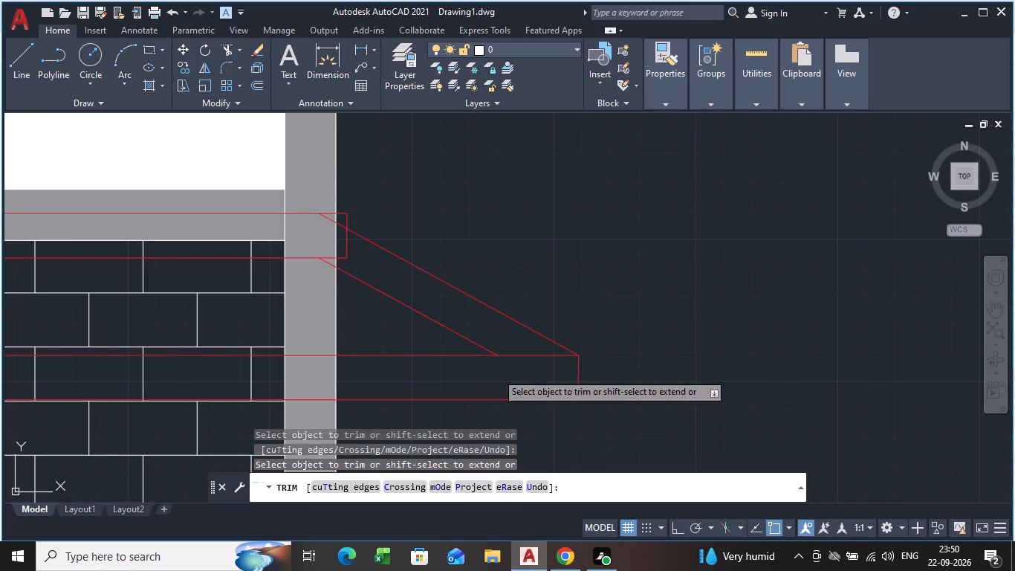
{"action": "scroll", "coordinate": [380, 414], "scroll_direction": "down", "scroll_amount": 3}
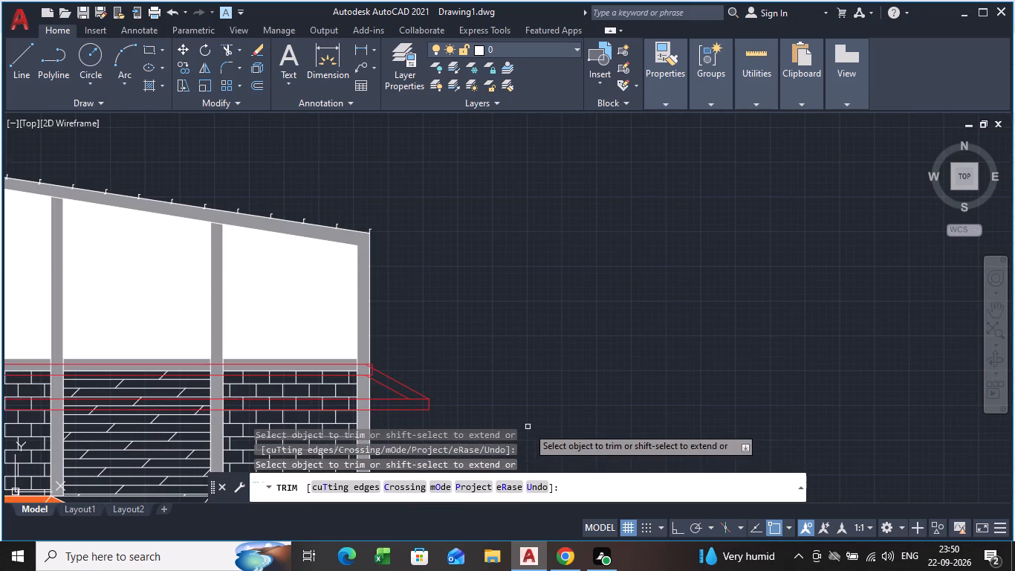
{"action": "key", "text": "Escape"}
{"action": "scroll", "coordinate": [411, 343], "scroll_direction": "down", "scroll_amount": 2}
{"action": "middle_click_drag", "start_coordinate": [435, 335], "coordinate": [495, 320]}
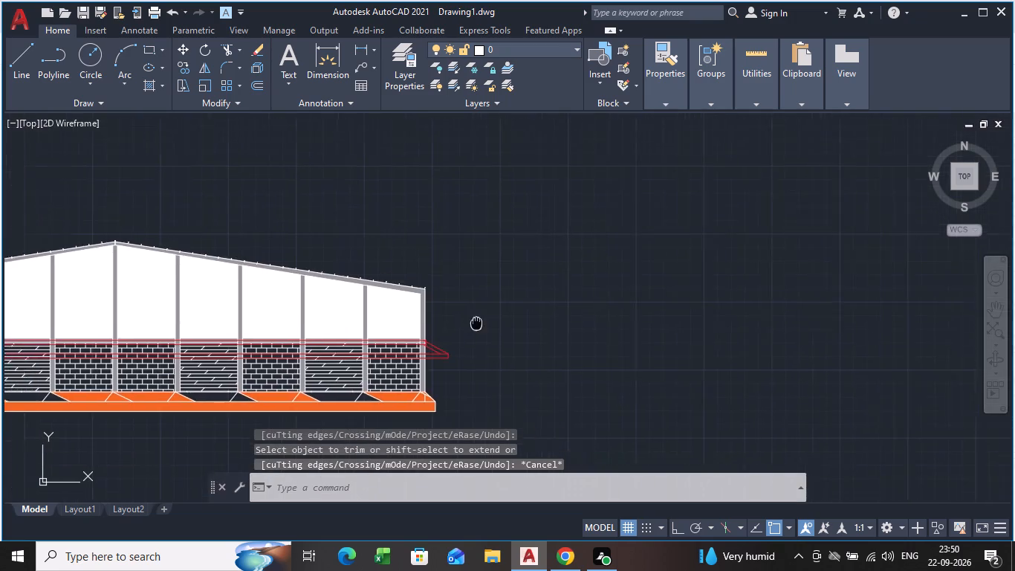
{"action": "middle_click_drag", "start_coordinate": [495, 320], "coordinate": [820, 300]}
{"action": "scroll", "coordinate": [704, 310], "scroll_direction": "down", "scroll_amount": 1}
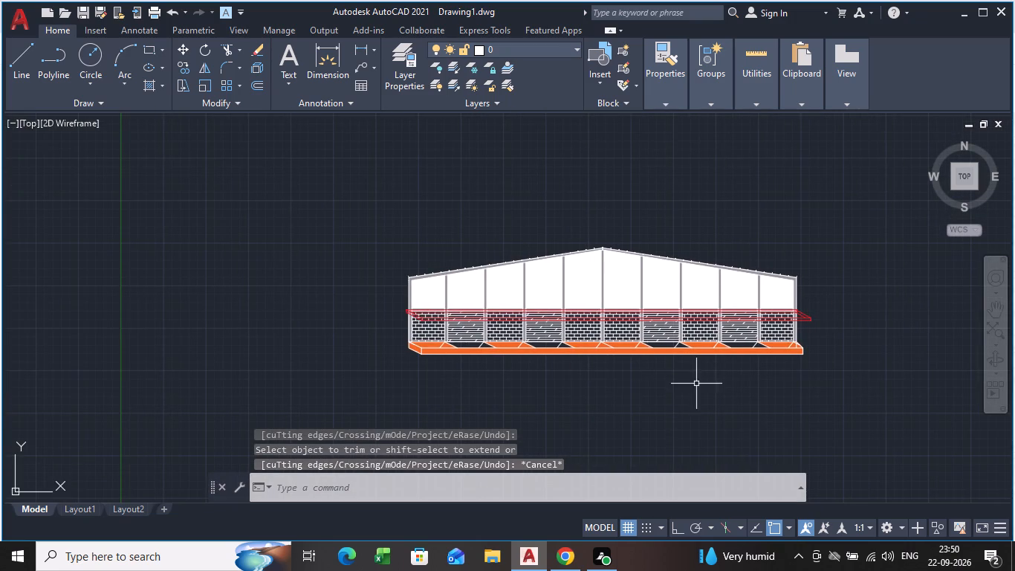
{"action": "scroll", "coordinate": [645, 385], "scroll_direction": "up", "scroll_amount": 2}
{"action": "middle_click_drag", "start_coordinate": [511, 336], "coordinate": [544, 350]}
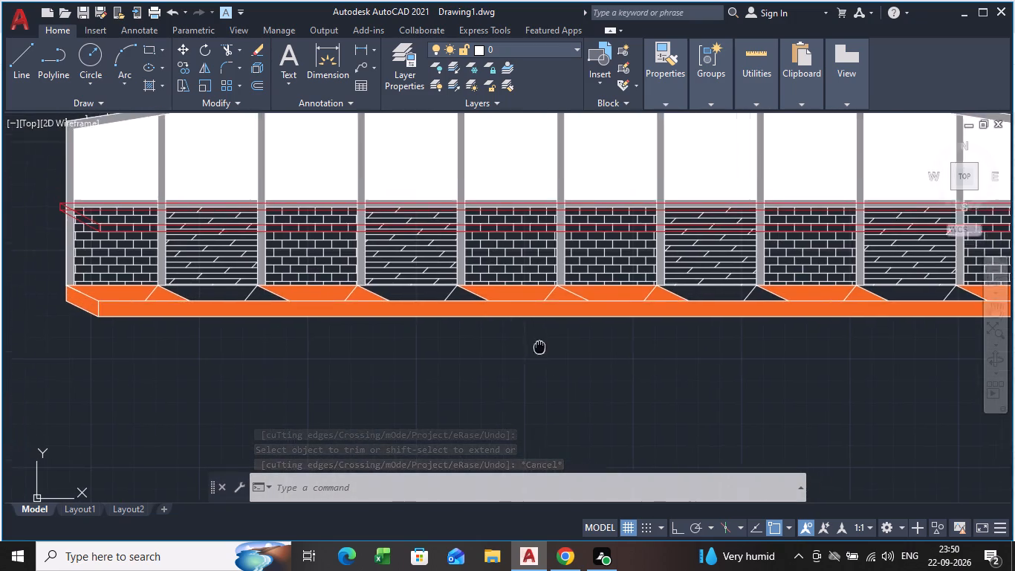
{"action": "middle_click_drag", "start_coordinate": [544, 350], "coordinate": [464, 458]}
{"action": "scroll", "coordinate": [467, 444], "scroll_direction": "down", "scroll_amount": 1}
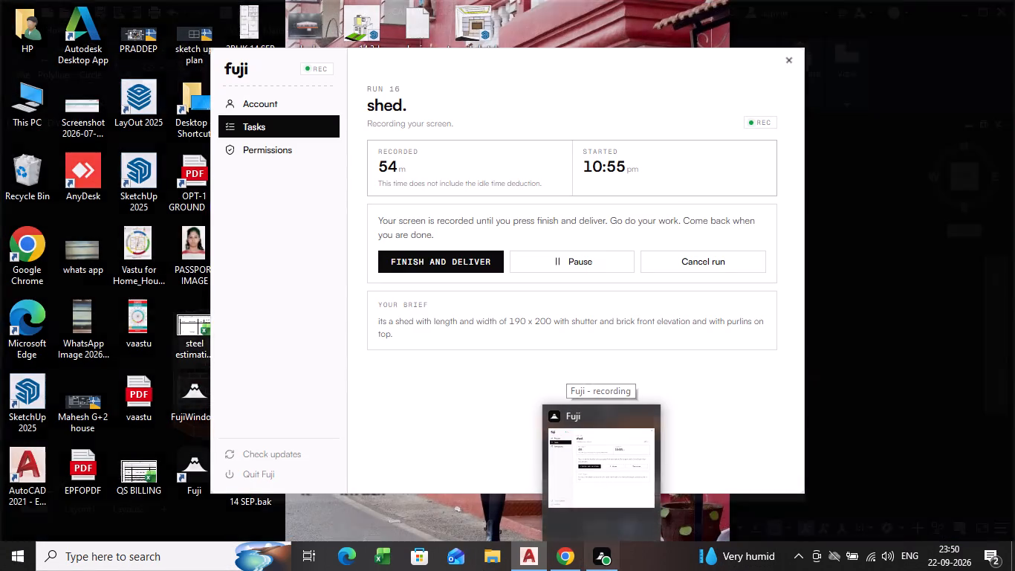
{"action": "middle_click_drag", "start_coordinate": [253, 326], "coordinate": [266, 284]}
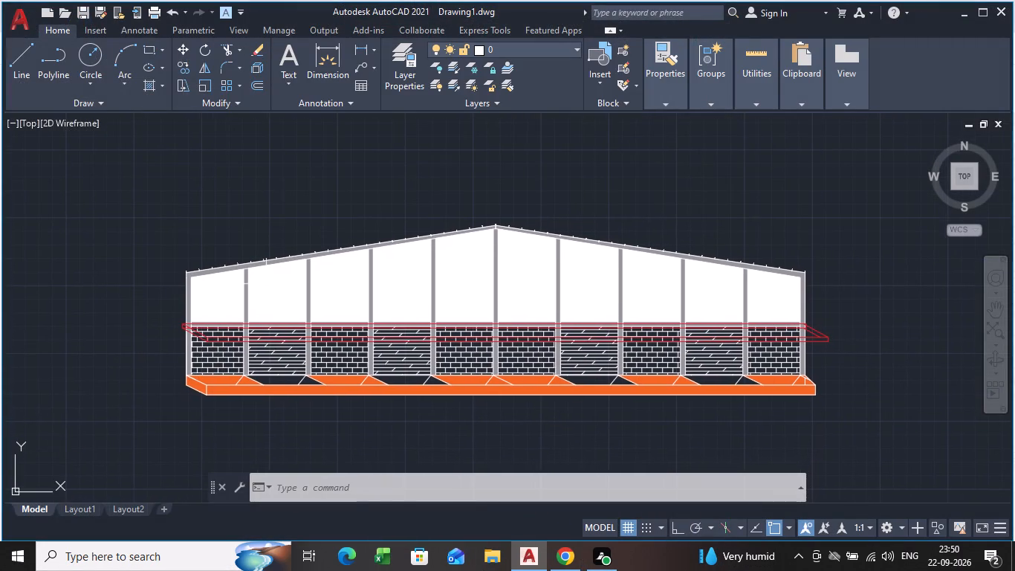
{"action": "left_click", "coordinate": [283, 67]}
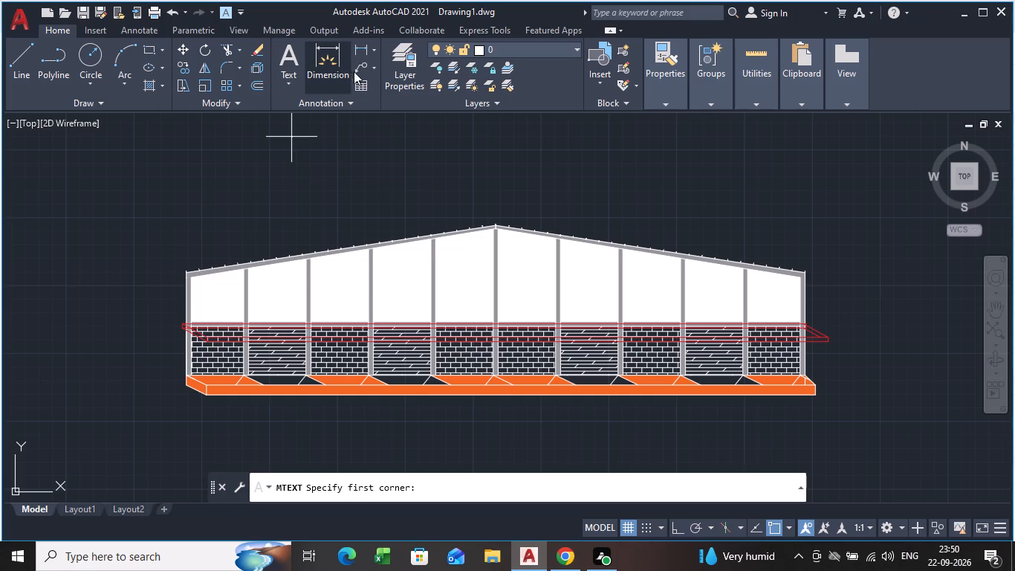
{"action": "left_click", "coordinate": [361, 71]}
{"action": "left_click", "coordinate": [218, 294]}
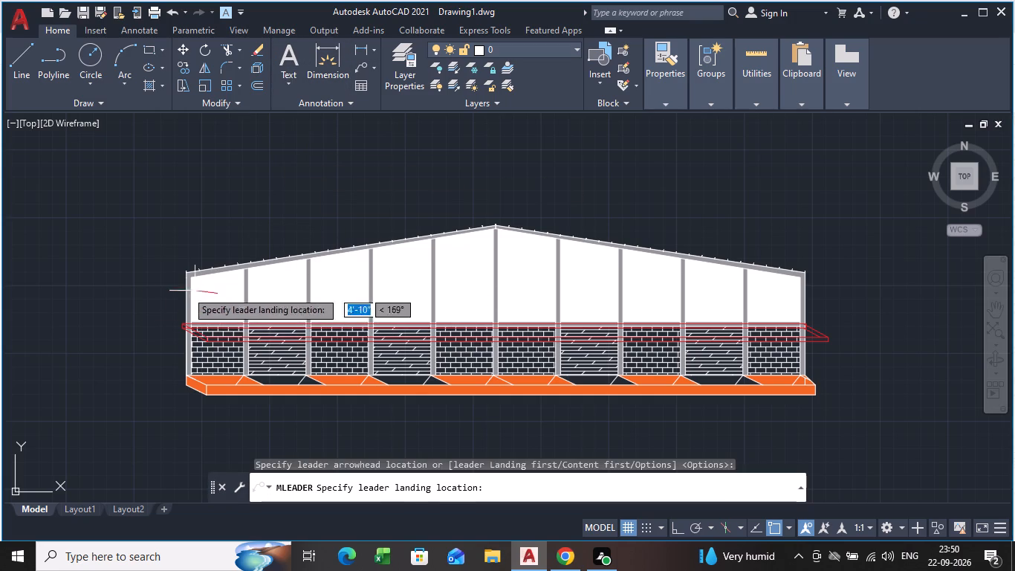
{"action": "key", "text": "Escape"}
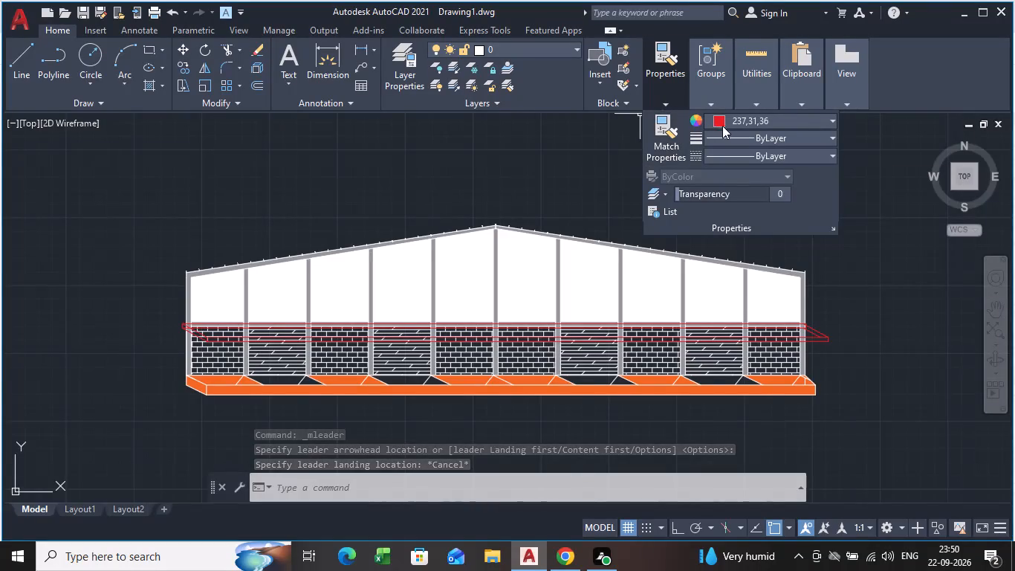
Change the current object colour so that new annotations draw in white.
{"action": "left_click", "coordinate": [723, 125]}
{"action": "left_click", "coordinate": [725, 155]}
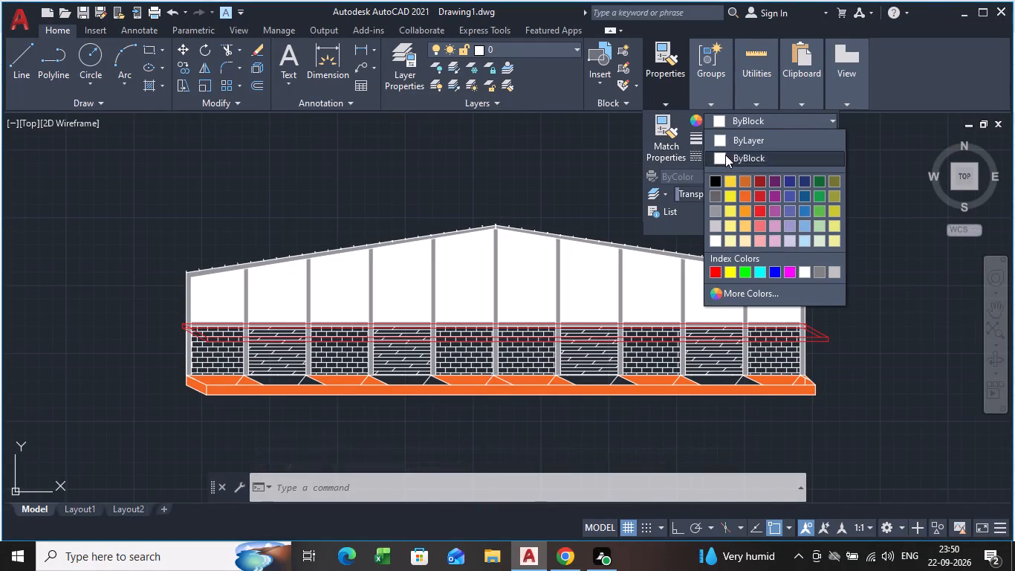
With Ortho on, add a horizontal multileader from the first brick-hatched panel to outside the building, reading BRICK.
{"action": "left_click", "coordinate": [364, 65]}
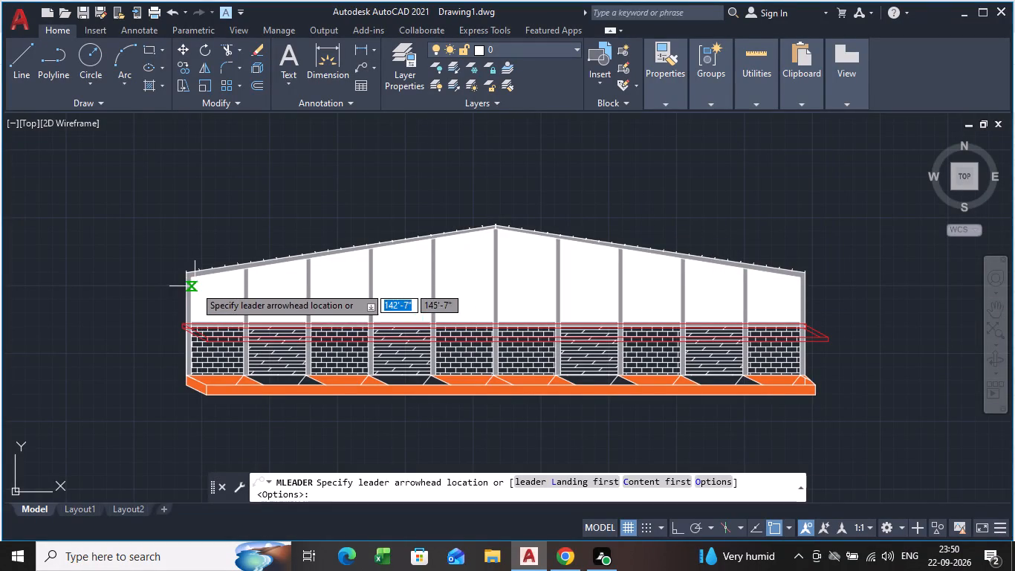
{"action": "key", "text": "ctrl+F8"}
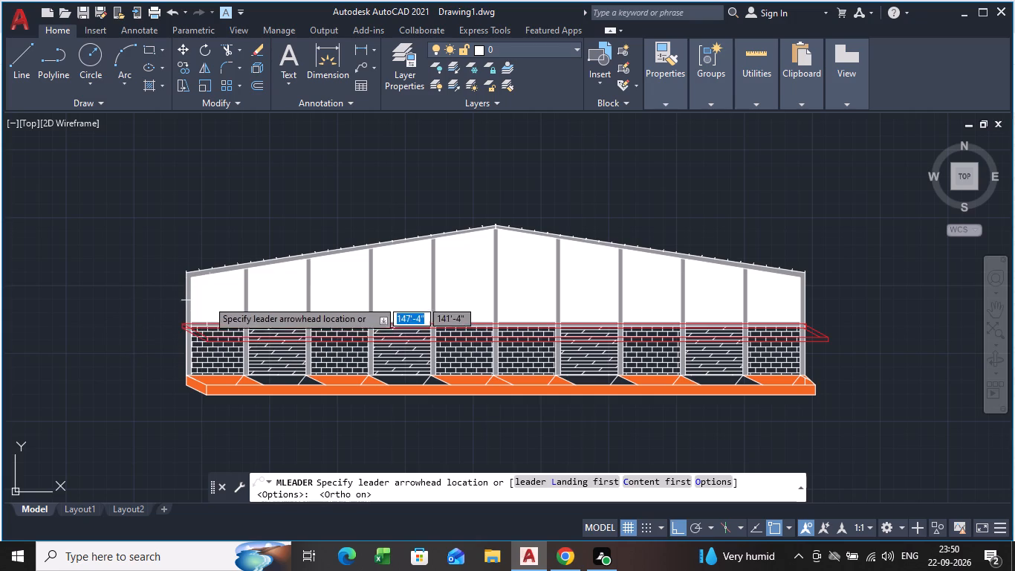
{"action": "scroll", "coordinate": [212, 387], "scroll_direction": "up", "scroll_amount": 3}
{"action": "left_click", "coordinate": [181, 300]}
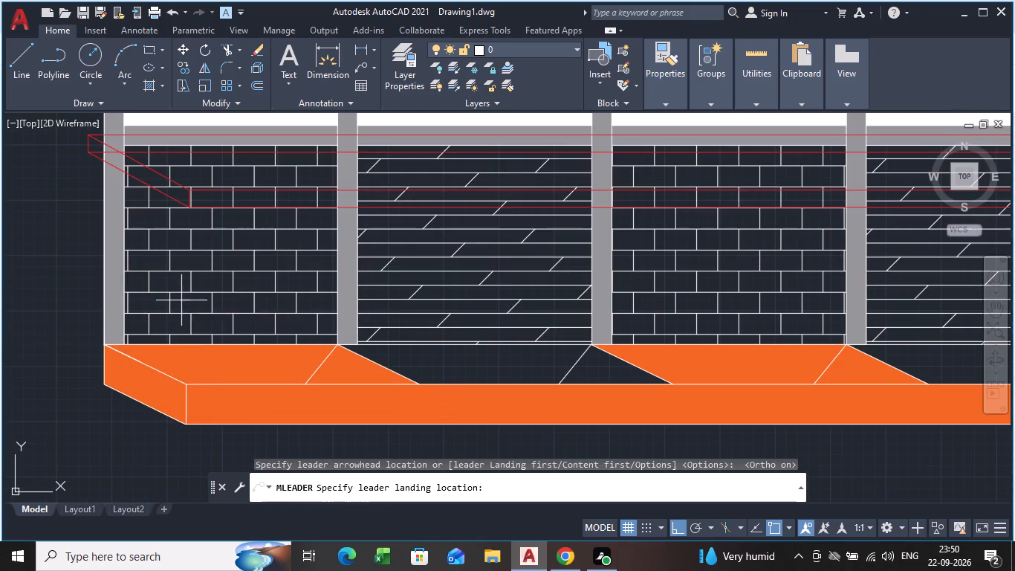
{"action": "middle_click_drag", "start_coordinate": [75, 301], "coordinate": [549, 398]}
{"action": "left_click", "coordinate": [496, 392]}
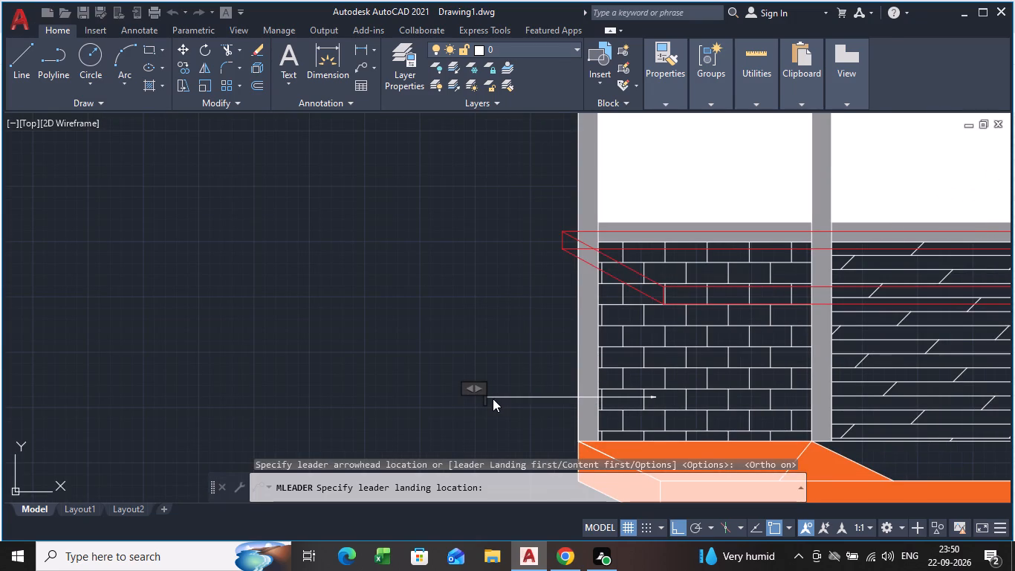
{"action": "type", "text": "br"}
{"action": "type", "text": "ick"}
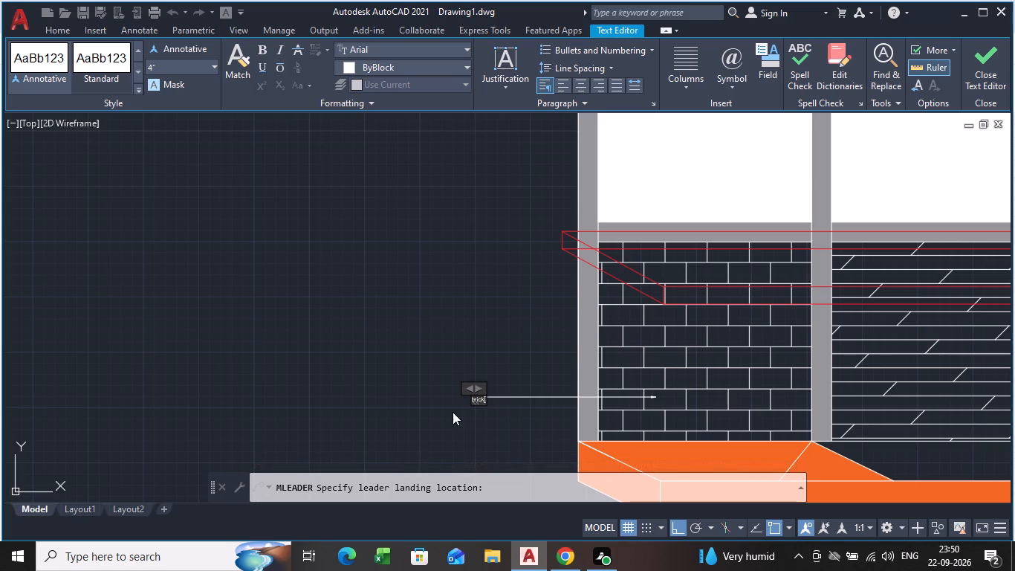
{"action": "key", "text": "BackSpace"}
{"action": "key", "text": "BackSpace"}
{"action": "key", "text": "BackSpace"}
{"action": "key", "text": "BackSpace"}
{"action": "key", "text": "BackSpace"}
{"action": "type", "text": "BRICK"}
Set the BRICK leader's text height to 3' and finish the note.
{"action": "left_click_drag", "start_coordinate": [484, 396], "coordinate": [431, 387]}
{"action": "left_click_drag", "start_coordinate": [482, 400], "coordinate": [444, 401]}
{"action": "scroll", "coordinate": [477, 396], "scroll_direction": "up", "scroll_amount": 3}
{"action": "left_click_drag", "start_coordinate": [496, 414], "coordinate": [409, 399]}
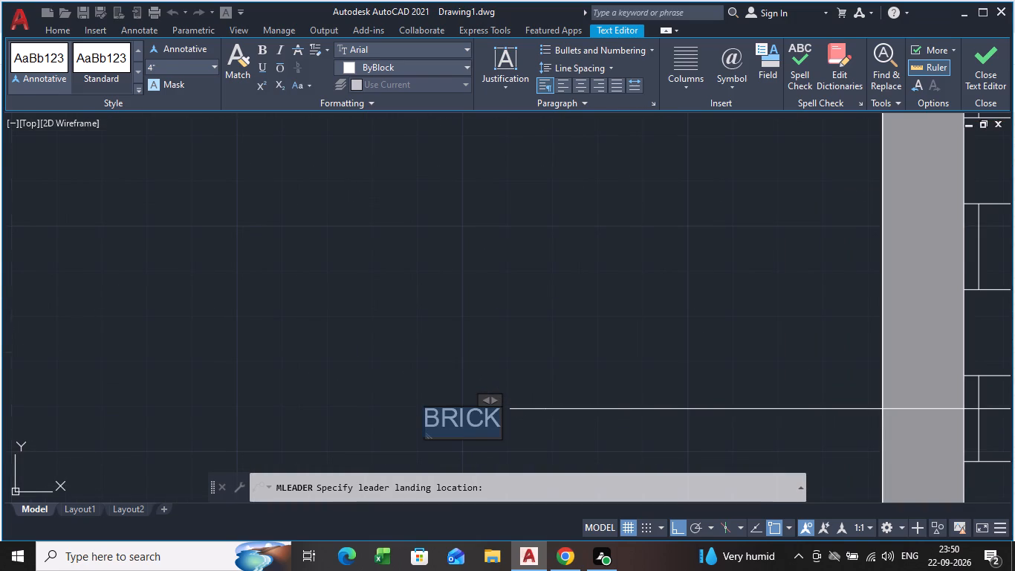
{"action": "left_click_drag", "start_coordinate": [409, 399], "coordinate": [398, 399]}
{"action": "left_click", "coordinate": [172, 70]}
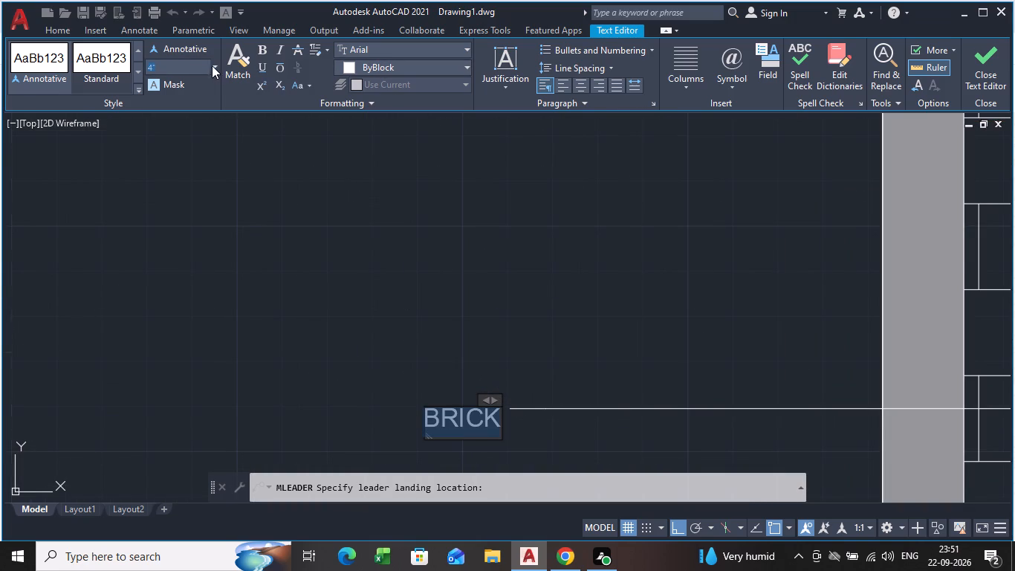
{"action": "left_click", "coordinate": [213, 65]}
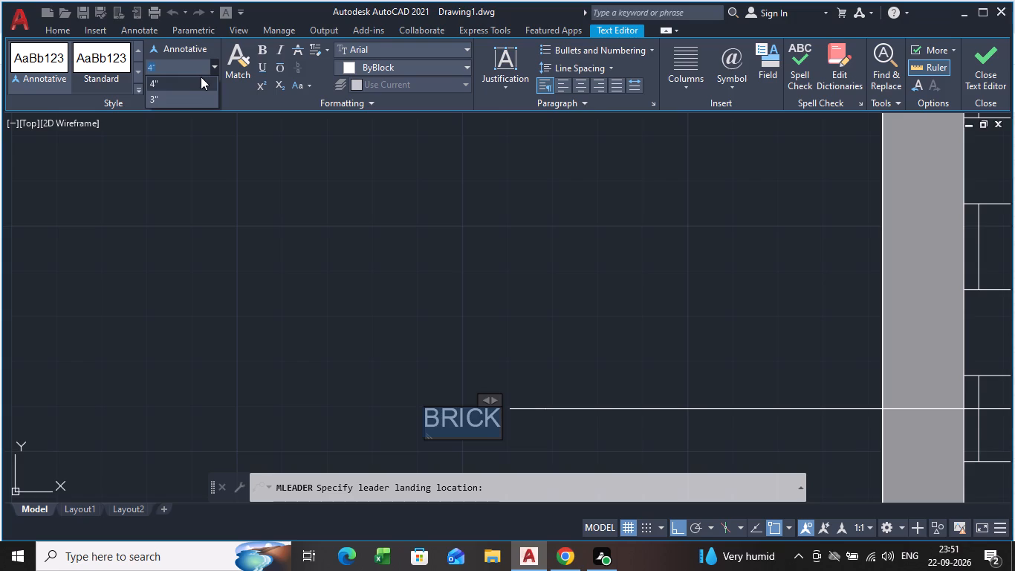
{"action": "key", "text": "BackSpace"}
{"action": "key", "text": "2"}
{"action": "key", "text": "BackSpace"}
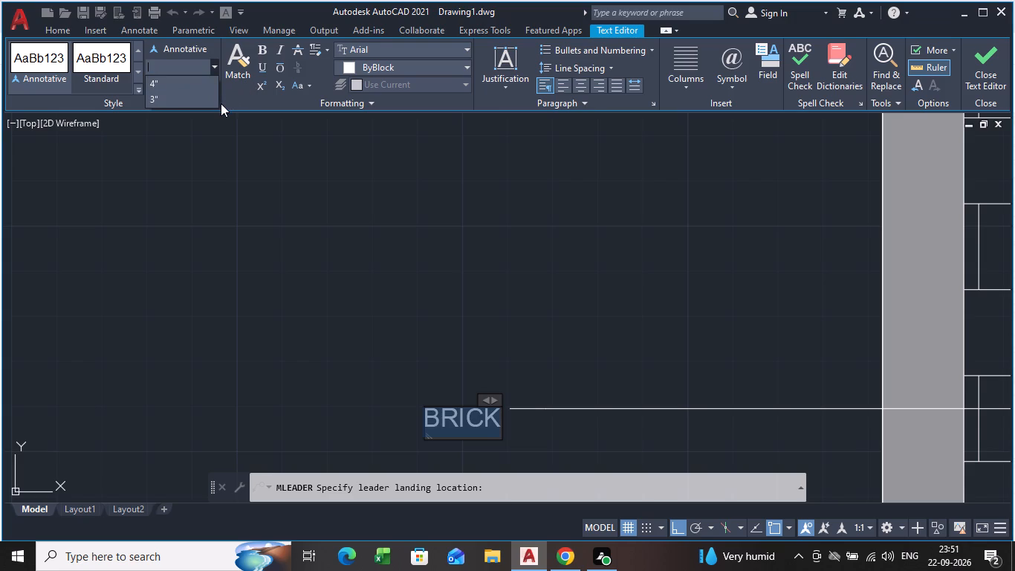
{"action": "key", "text": "3"}
{"action": "key", "text": "apostrophe"}
{"action": "key", "text": "Return"}
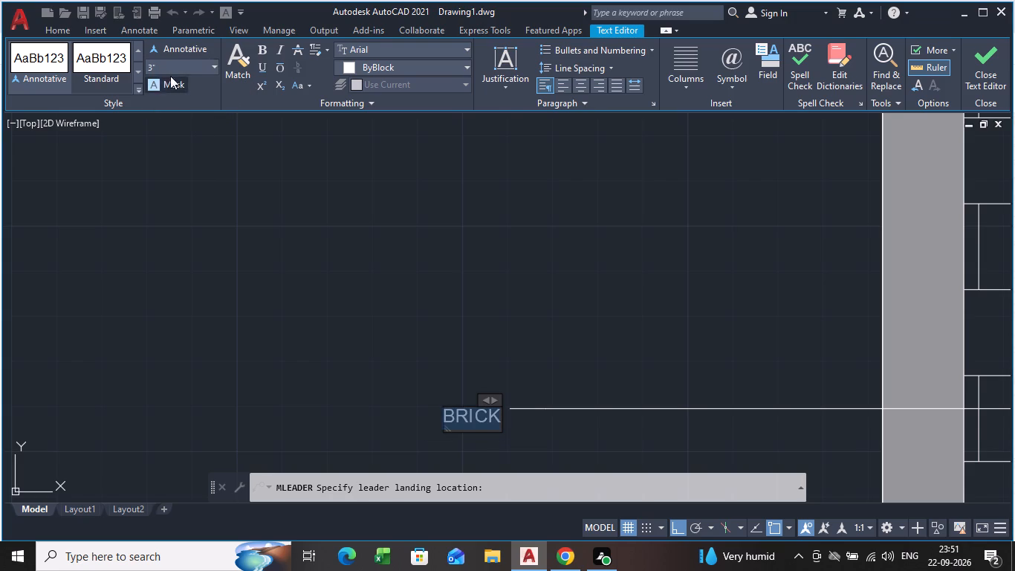
{"action": "left_click", "coordinate": [177, 65]}
{"action": "key", "text": "BackSpace"}
{"action": "key", "text": "3"}
{"action": "key", "text": "apostrophe"}
{"action": "key", "text": "Return"}
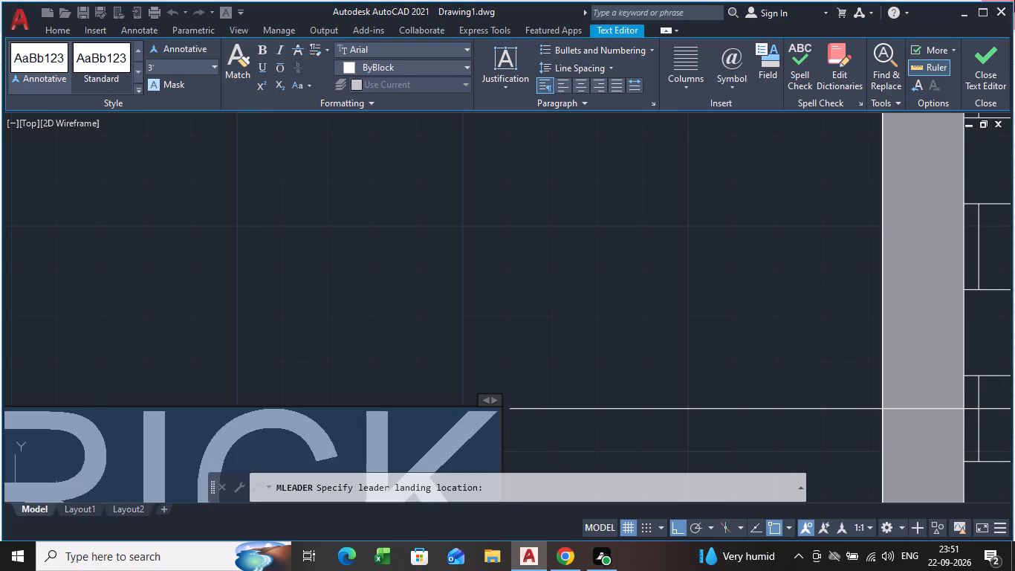
{"action": "left_click", "coordinate": [975, 71]}
Add a horizontal multileader from the second lower wall panel to above the BRICK note, reading ROLLING SHUTTER.
{"action": "scroll", "coordinate": [924, 237], "scroll_direction": "down", "scroll_amount": 4}
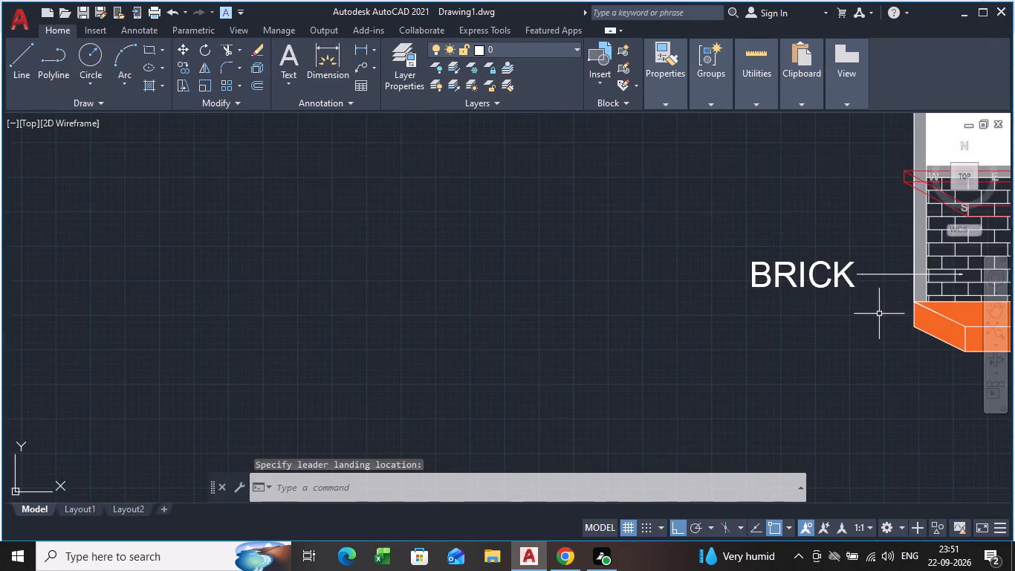
{"action": "middle_click_drag", "start_coordinate": [878, 312], "coordinate": [438, 297]}
{"action": "scroll", "coordinate": [462, 218], "scroll_direction": "down", "scroll_amount": 1}
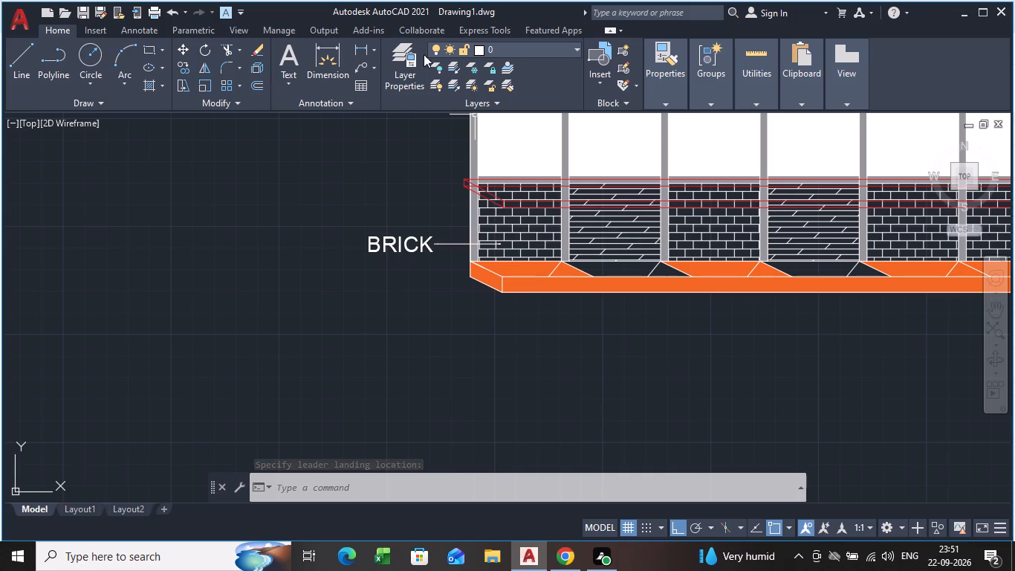
{"action": "left_click", "coordinate": [360, 61]}
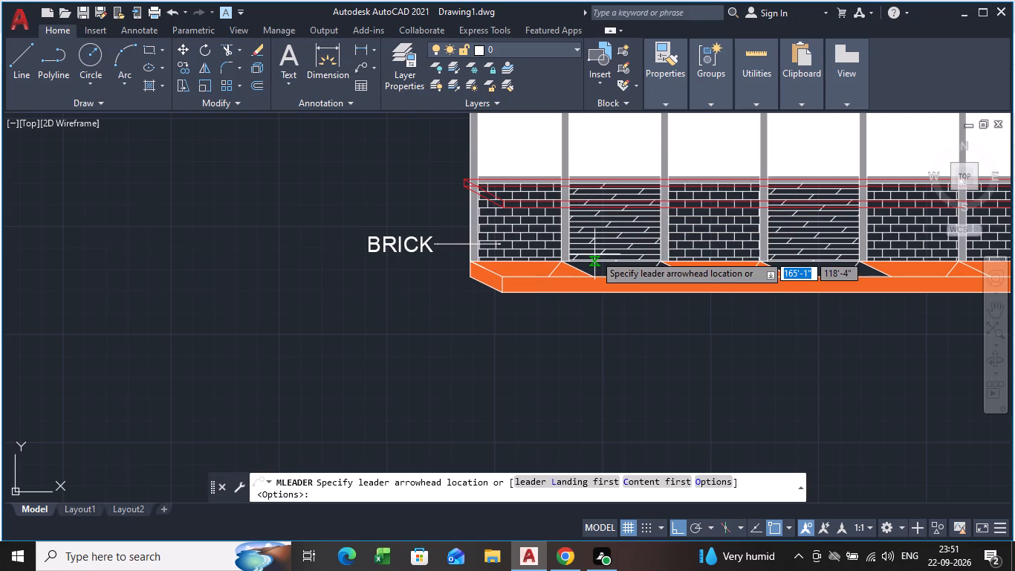
{"action": "left_click_drag", "start_coordinate": [590, 216], "coordinate": [582, 213]}
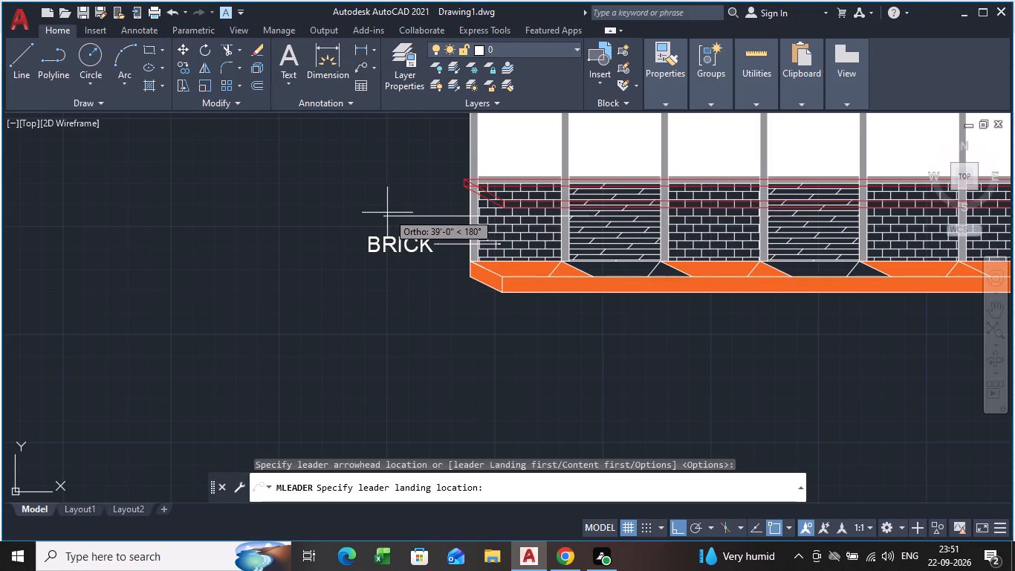
{"action": "left_click", "coordinate": [420, 210]}
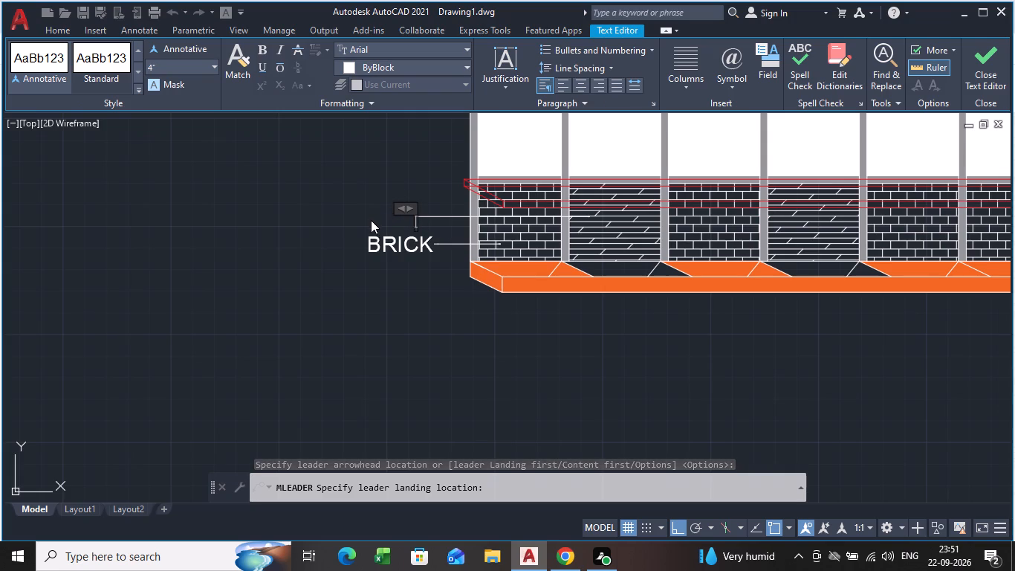
{"action": "key", "text": "s"}
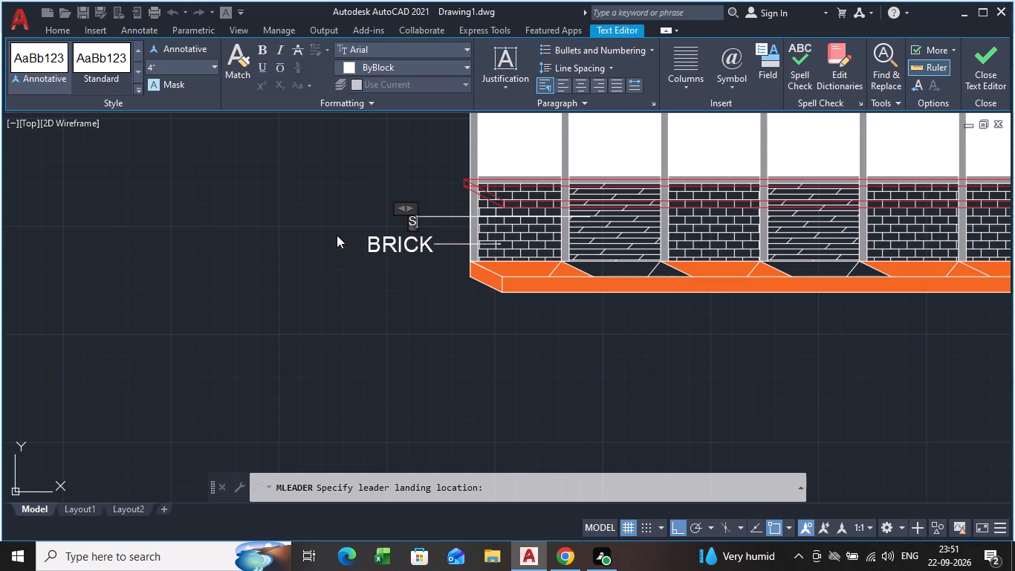
{"action": "key", "text": "BackSpace"}
{"action": "key", "text": "r"}
{"action": "key", "text": "o"}
{"action": "type", "text": "LLI"}
{"action": "key", "text": "n"}
{"action": "key", "text": "g"}
{"action": "key", "text": "space"}
{"action": "key", "text": "s"}
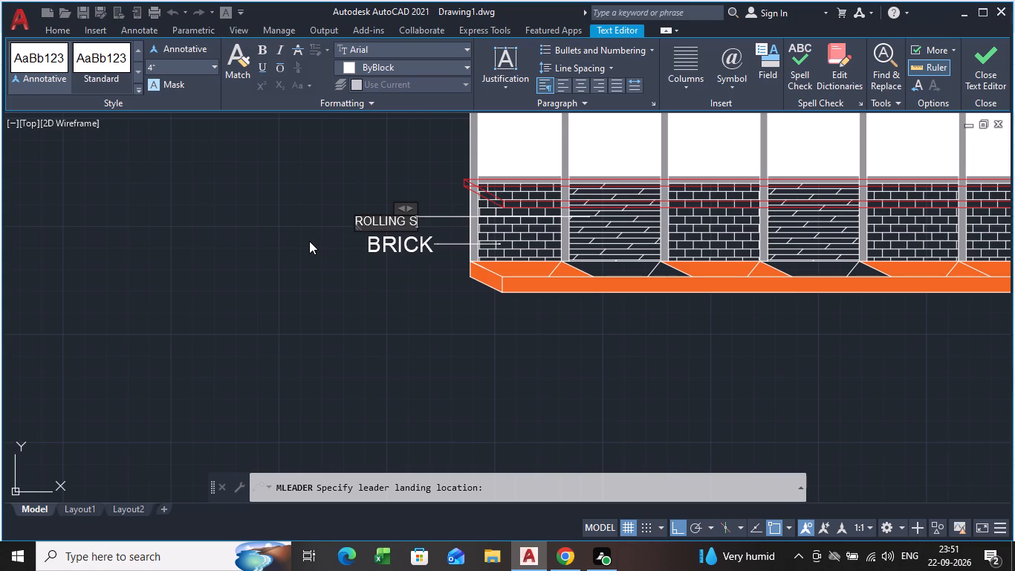
{"action": "key", "text": "h"}
{"action": "type", "text": "UTTER"}
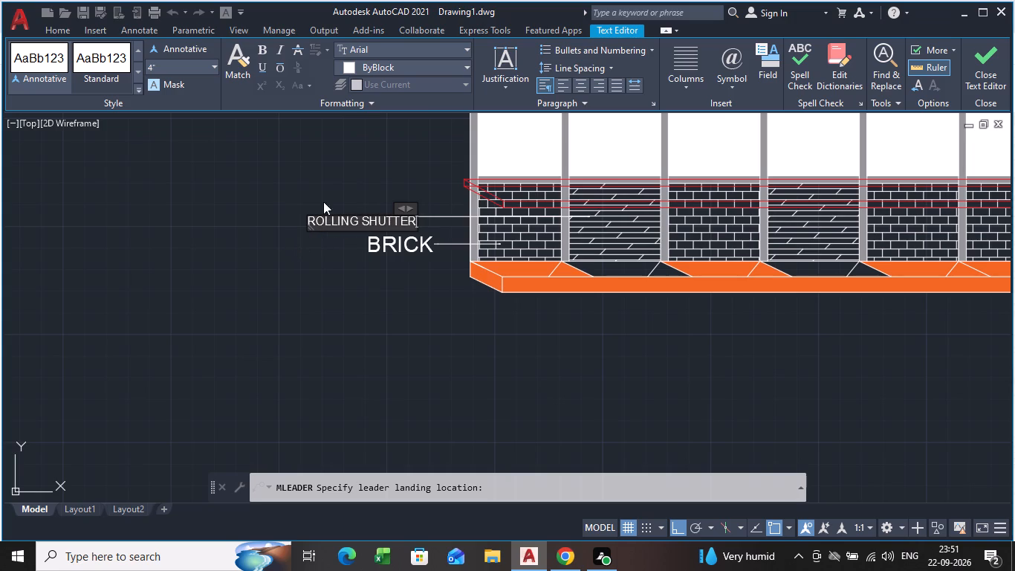
Set the ROLLING SHUTTER leader's text height to 3' and finish the note.
{"action": "left_click", "coordinate": [211, 62]}
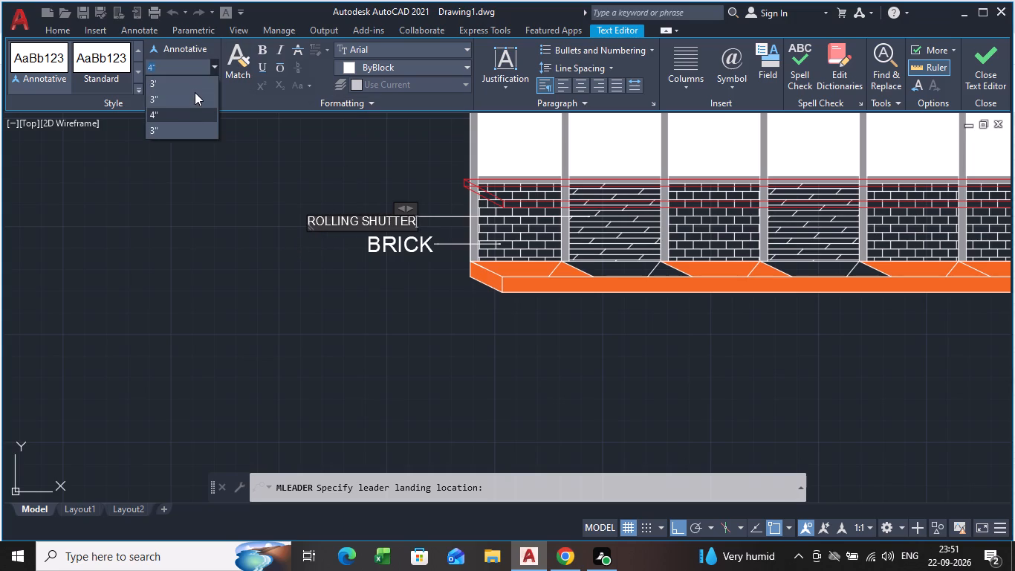
{"action": "left_click", "coordinate": [181, 88]}
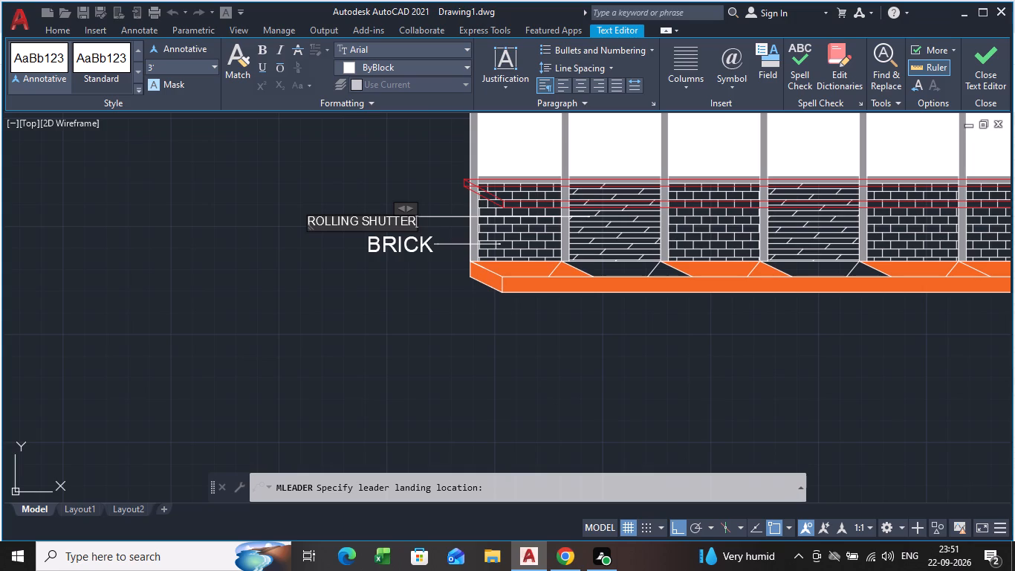
{"action": "left_click_drag", "start_coordinate": [412, 222], "coordinate": [259, 210]}
{"action": "left_click", "coordinate": [208, 62]}
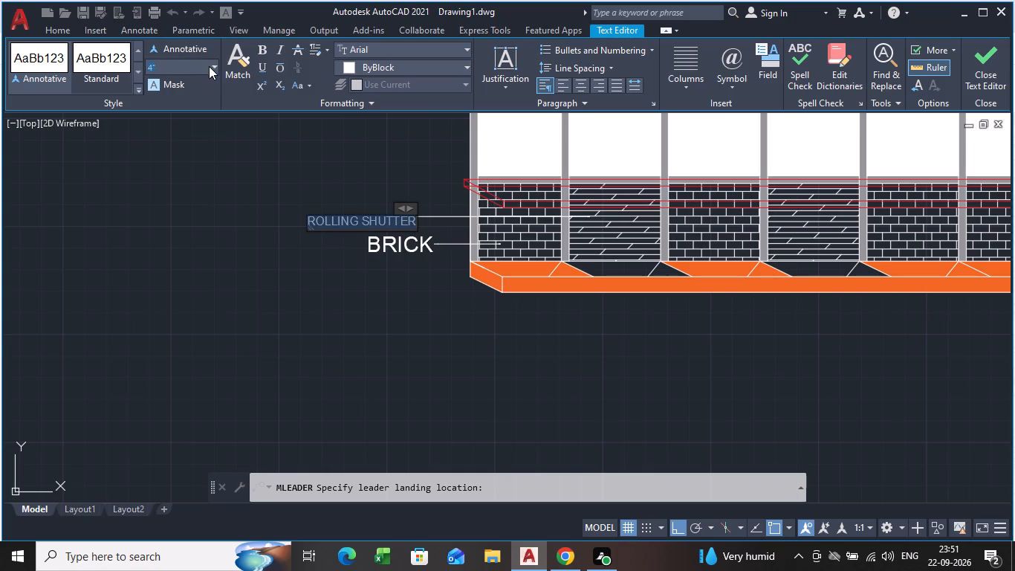
{"action": "left_click", "coordinate": [218, 70]}
{"action": "left_click", "coordinate": [195, 86]}
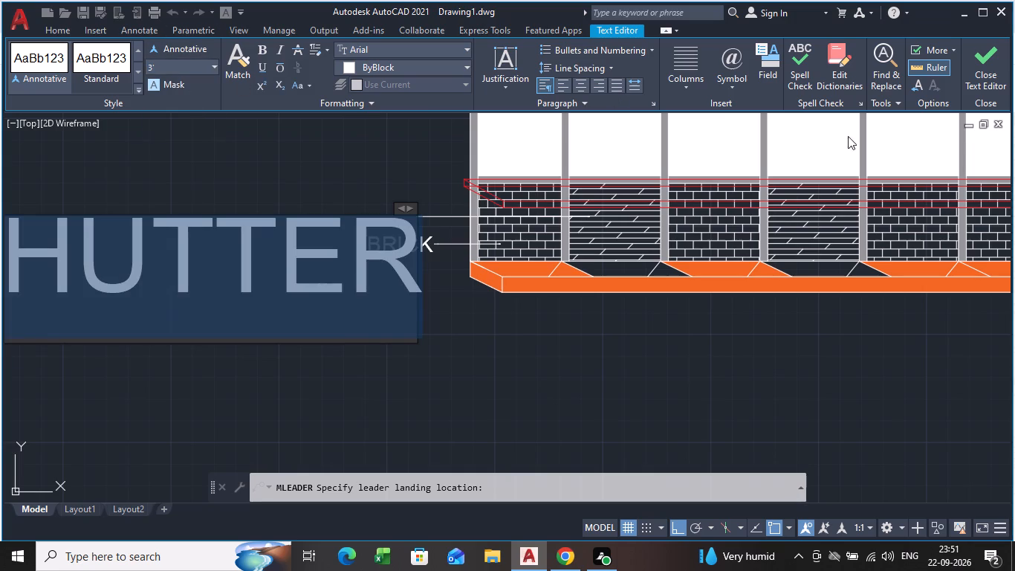
{"action": "left_click", "coordinate": [992, 75]}
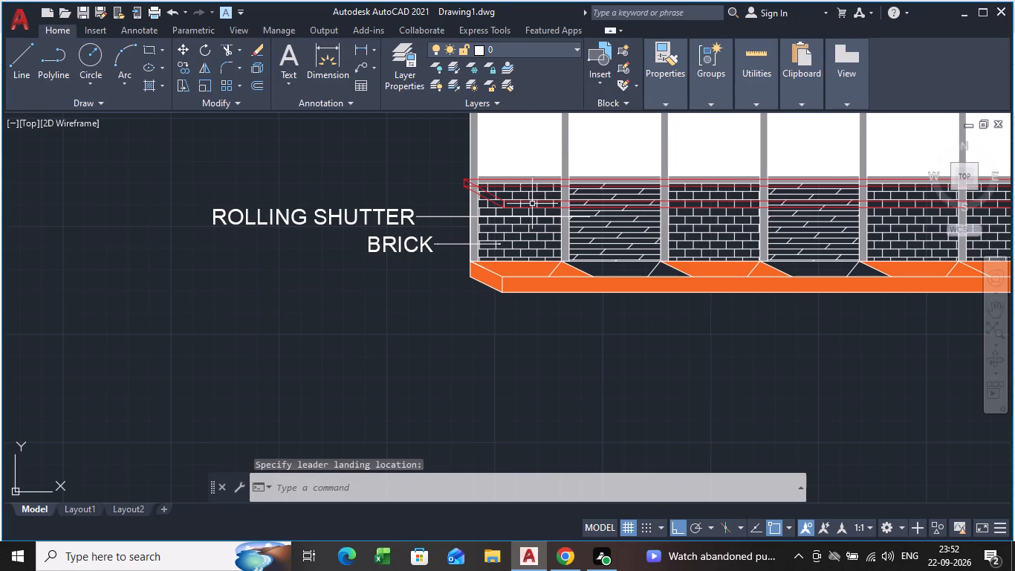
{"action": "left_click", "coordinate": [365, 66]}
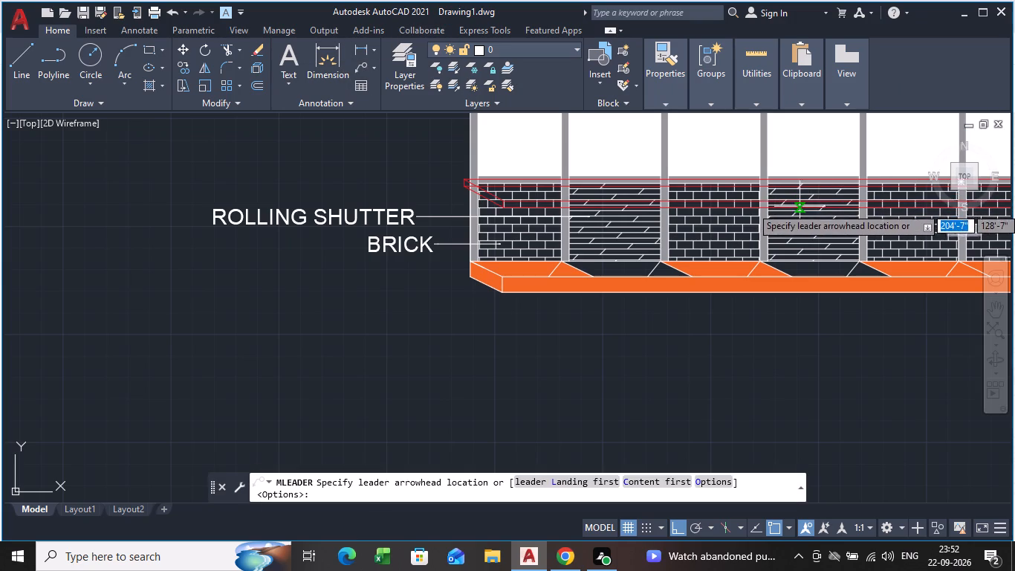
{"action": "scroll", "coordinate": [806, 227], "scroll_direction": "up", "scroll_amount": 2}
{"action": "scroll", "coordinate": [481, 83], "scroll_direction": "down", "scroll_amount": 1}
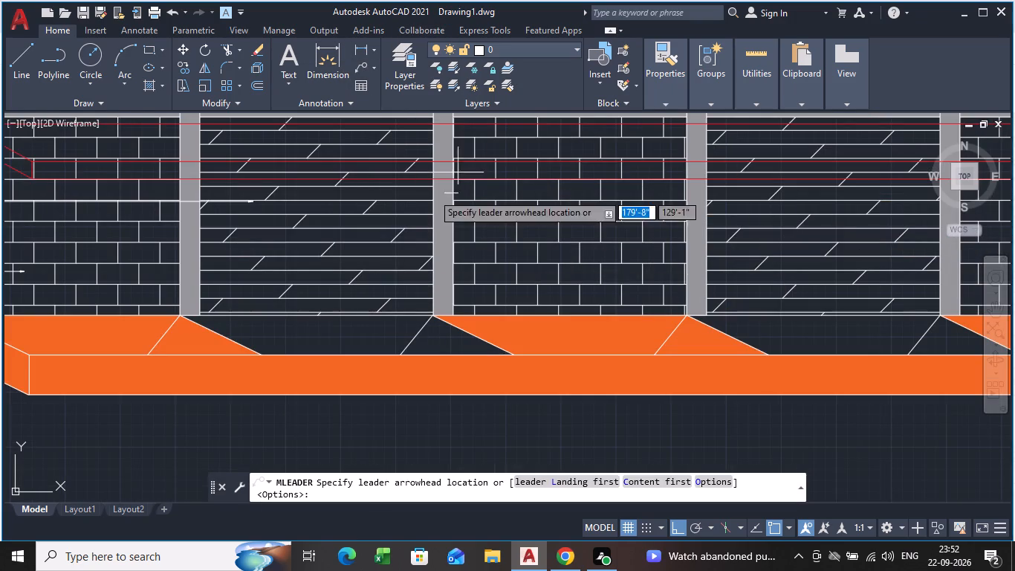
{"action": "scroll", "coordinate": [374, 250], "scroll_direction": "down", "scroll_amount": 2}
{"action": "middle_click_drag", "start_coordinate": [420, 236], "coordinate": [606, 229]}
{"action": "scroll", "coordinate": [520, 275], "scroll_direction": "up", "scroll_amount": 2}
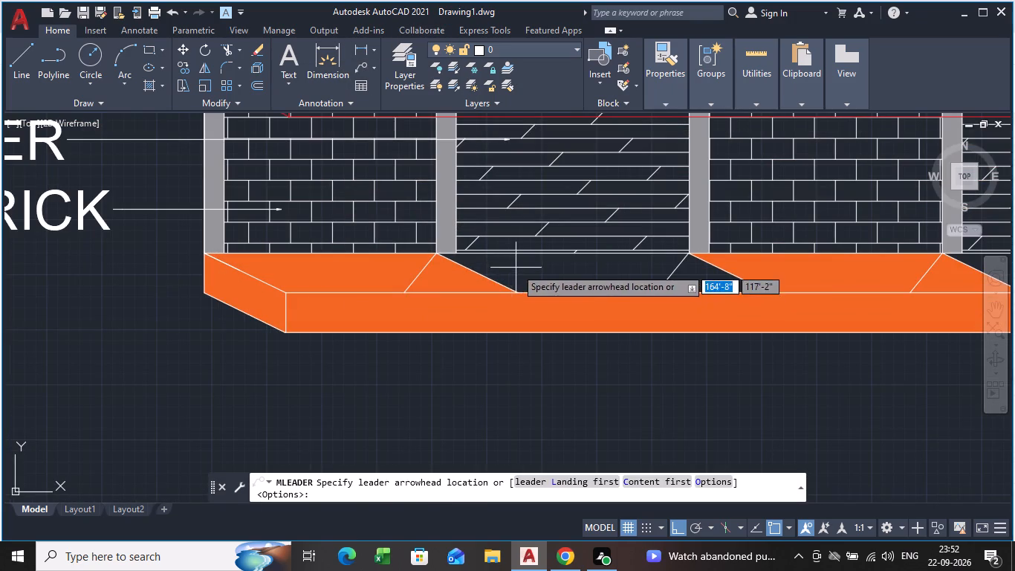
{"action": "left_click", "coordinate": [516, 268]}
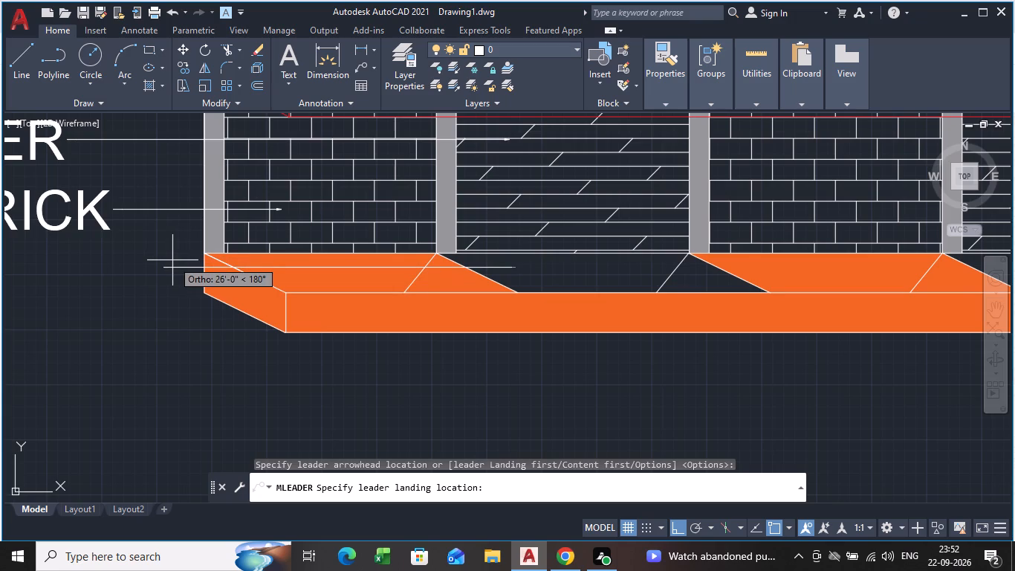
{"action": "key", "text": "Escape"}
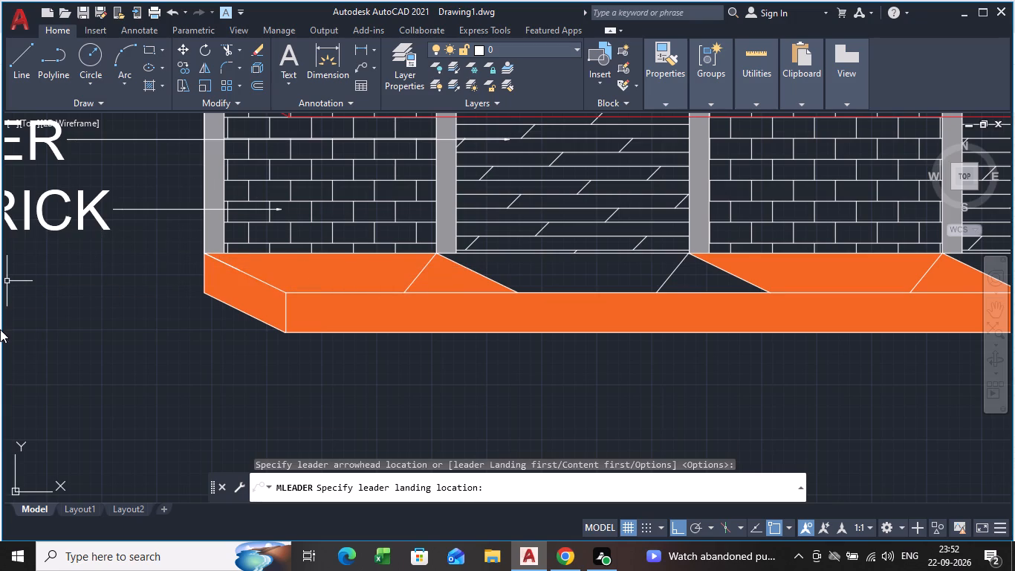
Add a horizontal multileader from the unfilled base area below the first rolling shutter to outside the building, reading 3'HT PLOT FORM.
{"action": "key", "text": "Return"}
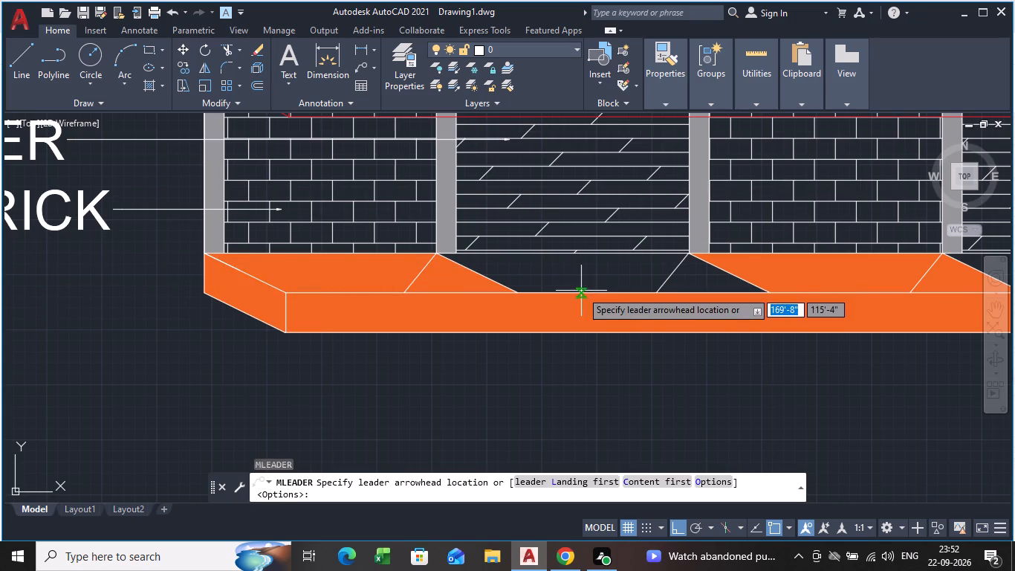
{"action": "left_click_drag", "start_coordinate": [580, 285], "coordinate": [568, 287]}
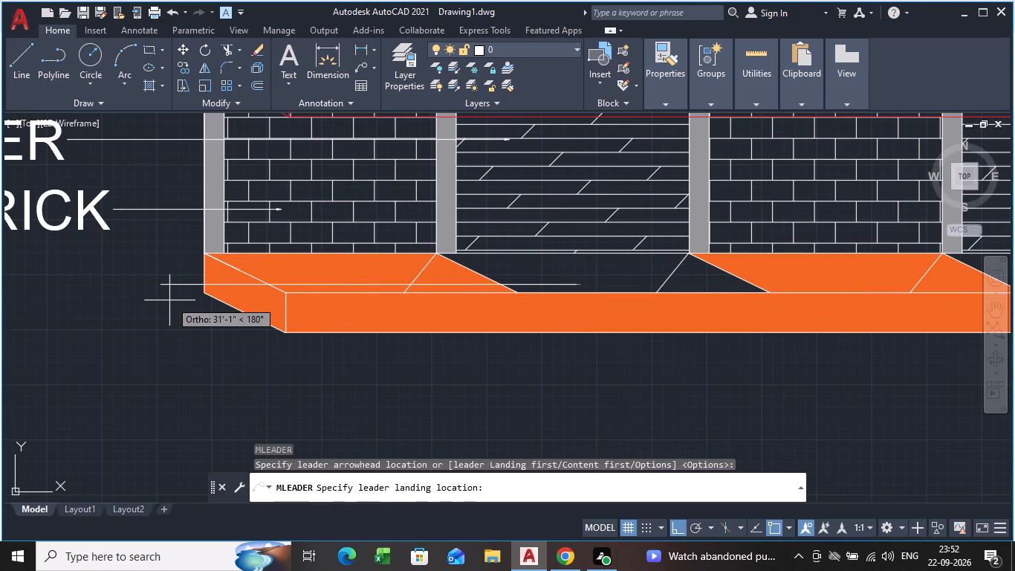
{"action": "left_click", "coordinate": [133, 314]}
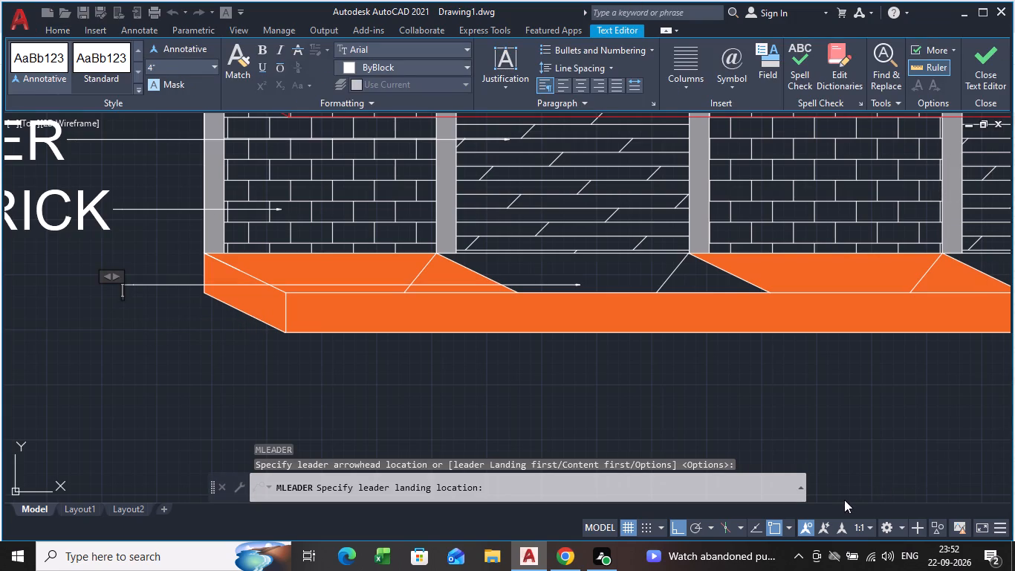
{"action": "key", "text": "3"}
{"action": "key", "text": "apostrophe"}
{"action": "key", "text": "h"}
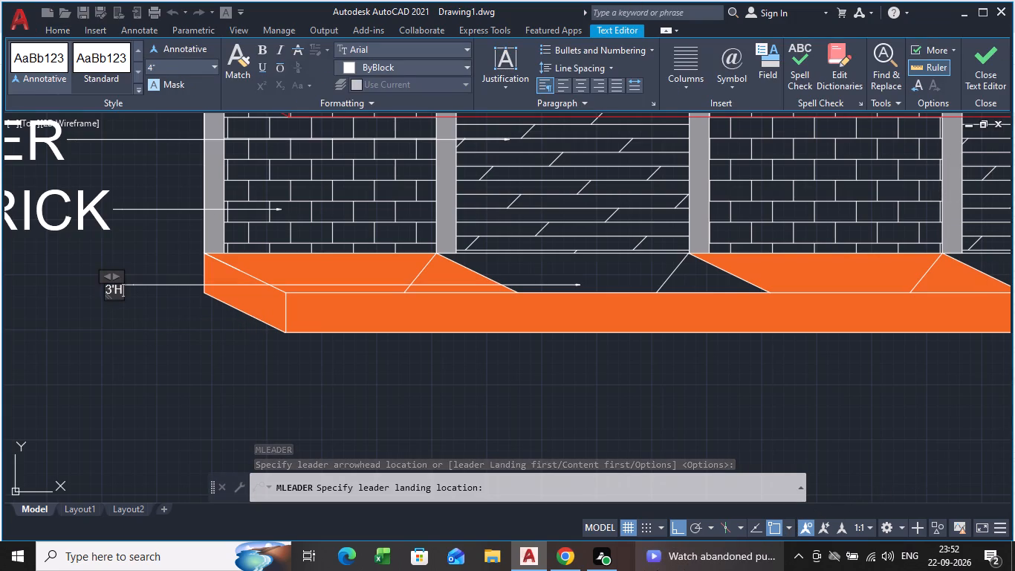
{"action": "key", "text": "t"}
{"action": "key", "text": "space"}
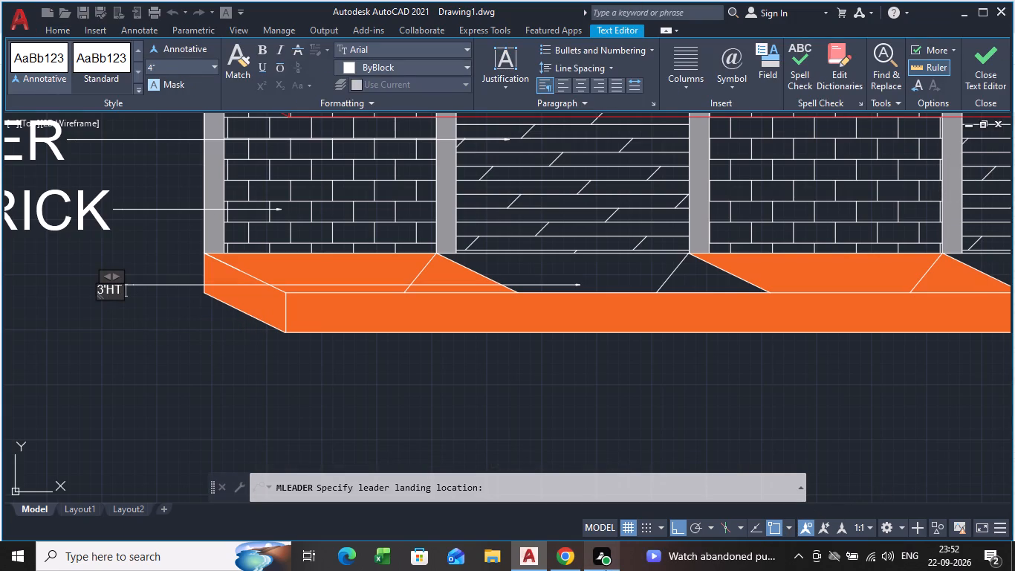
{"action": "key", "text": "p"}
{"action": "key", "text": "l"}
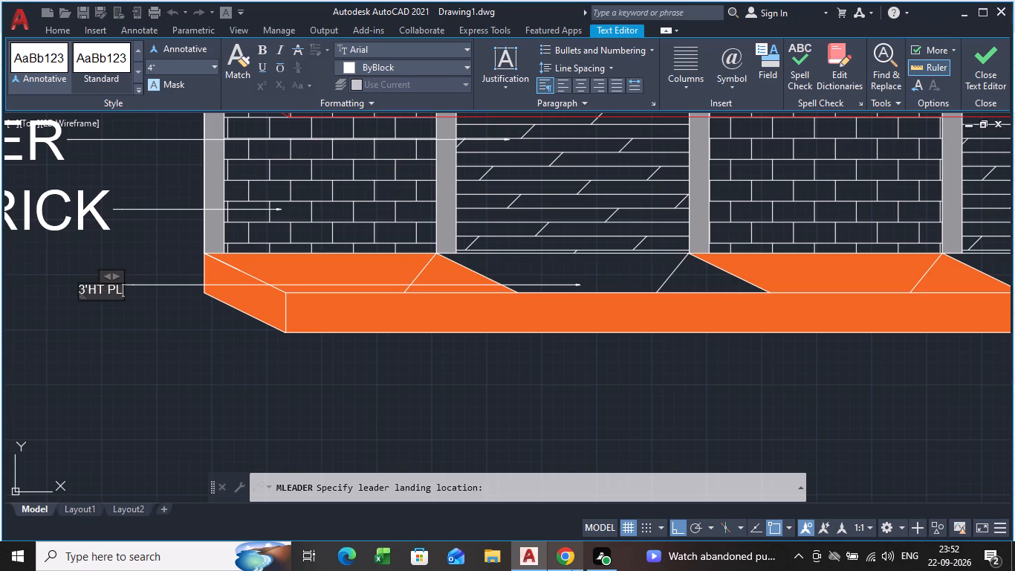
{"action": "key", "text": "o"}
{"action": "key", "text": "t"}
{"action": "key", "text": "space"}
{"action": "key", "text": "f"}
{"action": "key", "text": "o"}
{"action": "key", "text": "r"}
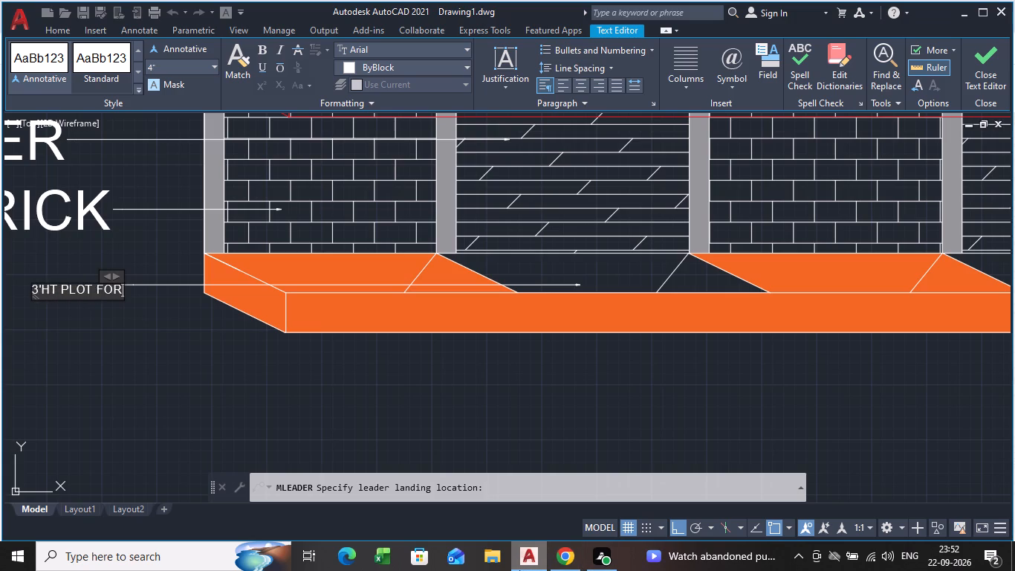
{"action": "key", "text": "m"}
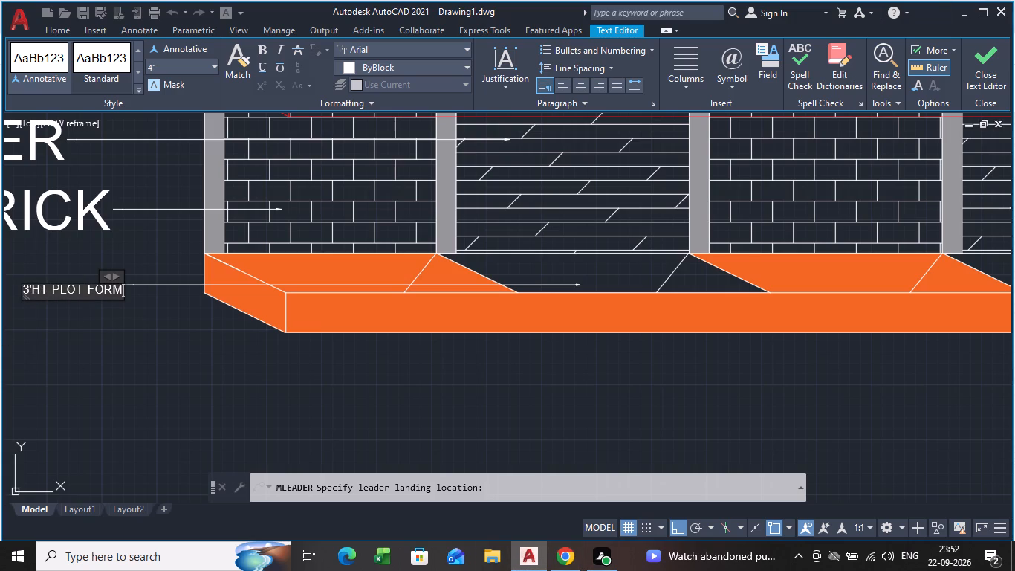
Set the 3'HT PLOT FORM leader's text height to 3' and finish the note.
{"action": "left_click_drag", "start_coordinate": [119, 288], "coordinate": [7, 290]}
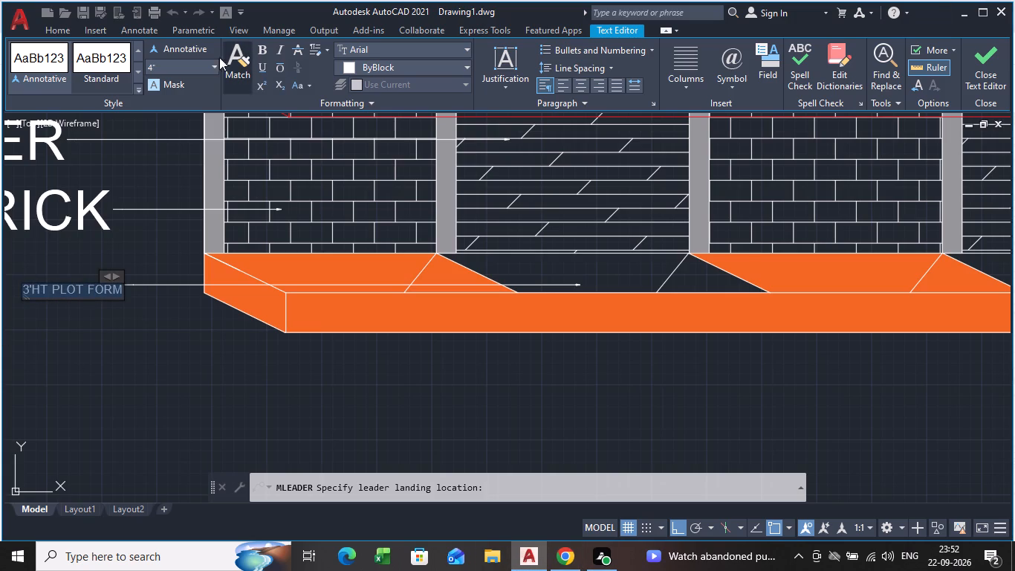
{"action": "left_click", "coordinate": [219, 67]}
{"action": "left_click", "coordinate": [187, 89]}
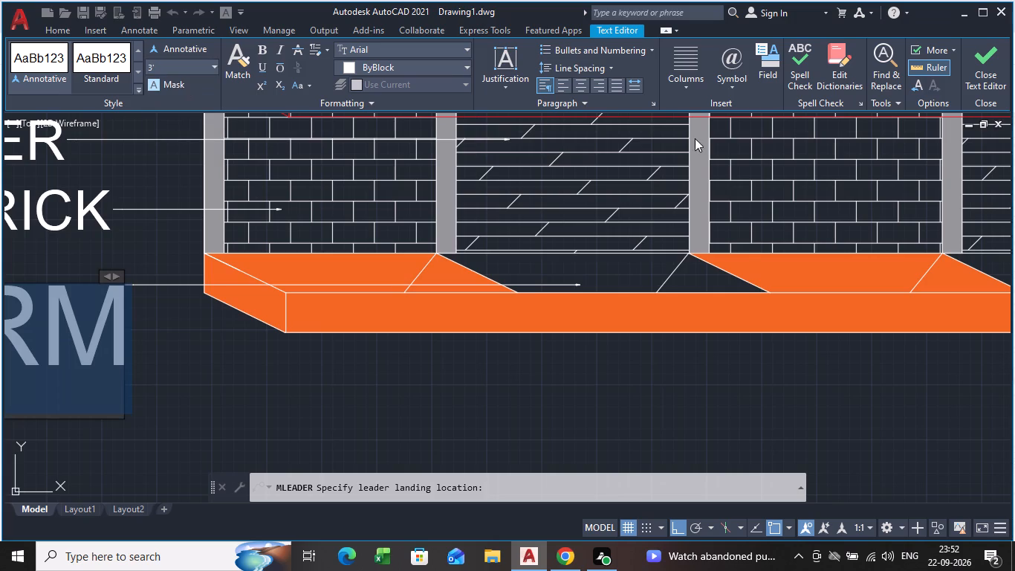
{"action": "left_click", "coordinate": [976, 78]}
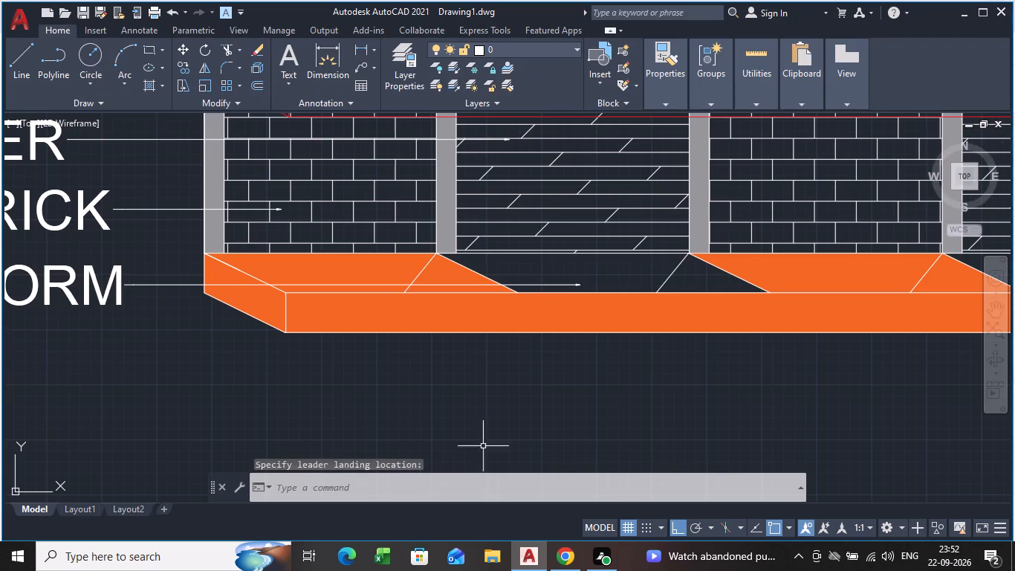
Add a horizontal multileader from the top of the first outer column to outside the building, reading STEEL COLUMN.
{"action": "scroll", "coordinate": [482, 445], "scroll_direction": "down", "scroll_amount": 3}
{"action": "middle_click_drag", "start_coordinate": [432, 364], "coordinate": [366, 285]}
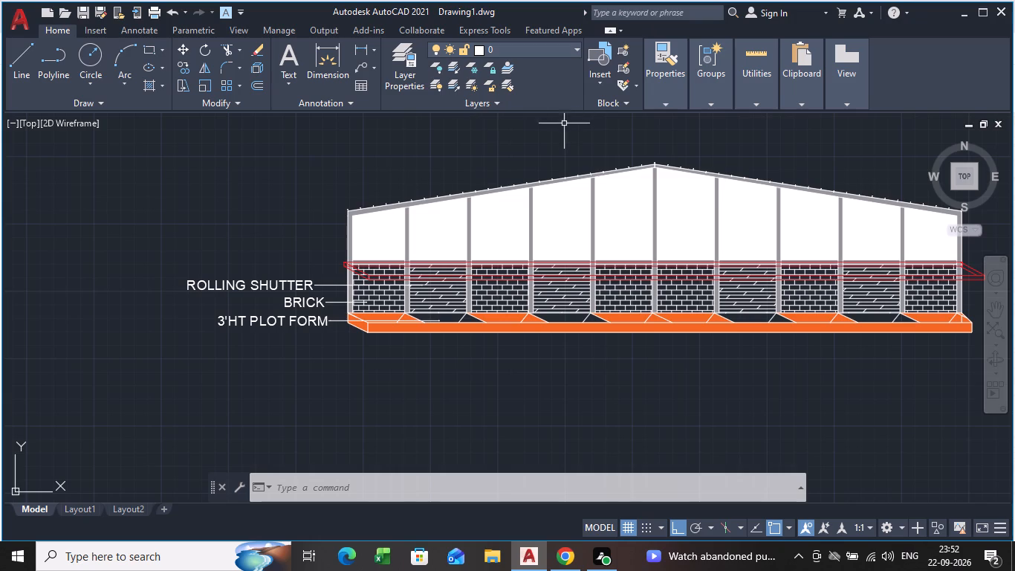
{"action": "left_click", "coordinate": [366, 66]}
{"action": "scroll", "coordinate": [360, 209], "scroll_direction": "up", "scroll_amount": 3}
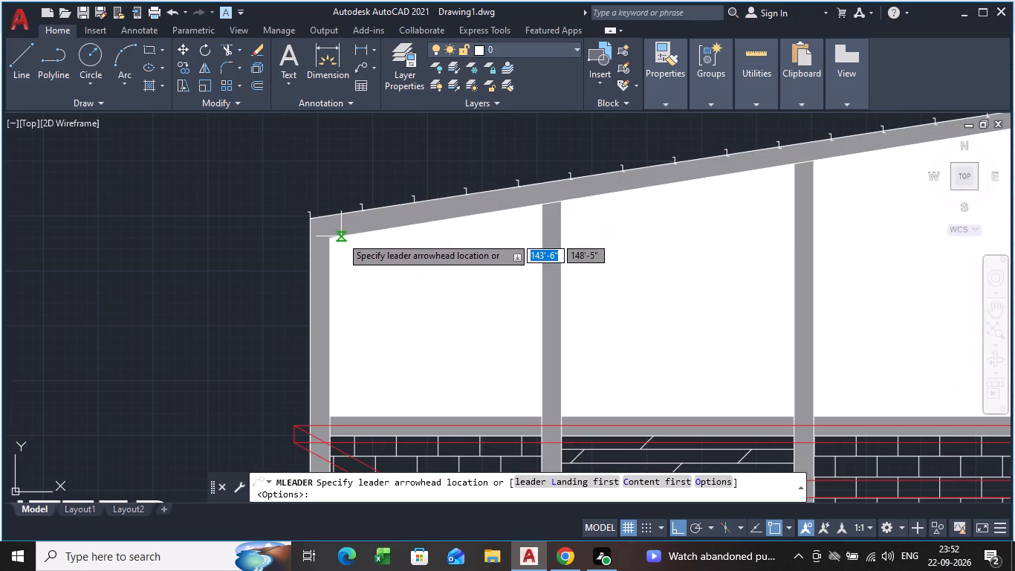
{"action": "left_click", "coordinate": [315, 257]}
{"action": "left_click", "coordinate": [205, 253]}
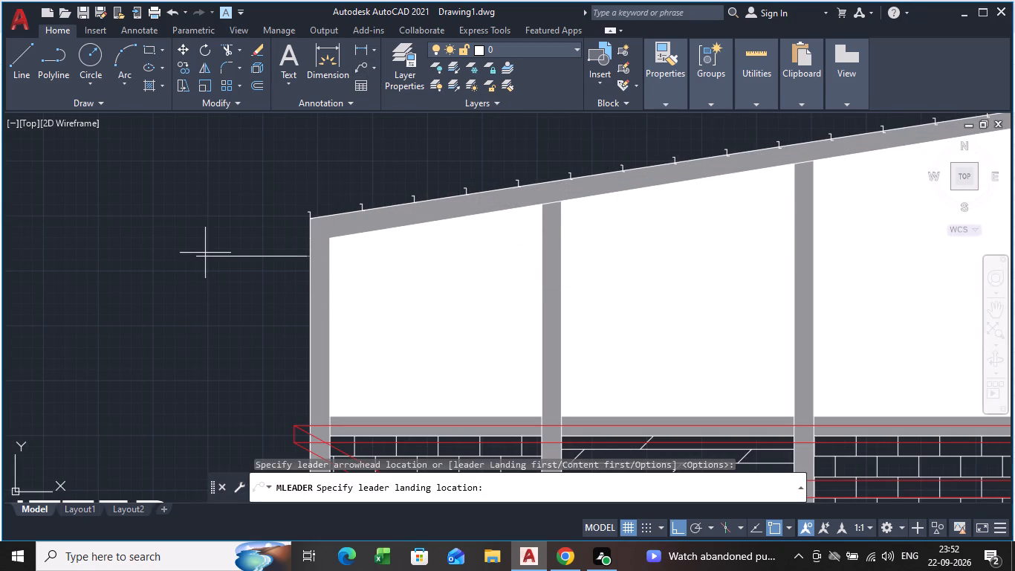
{"action": "key", "text": "s"}
{"action": "key", "text": "t"}
{"action": "key", "text": "e"}
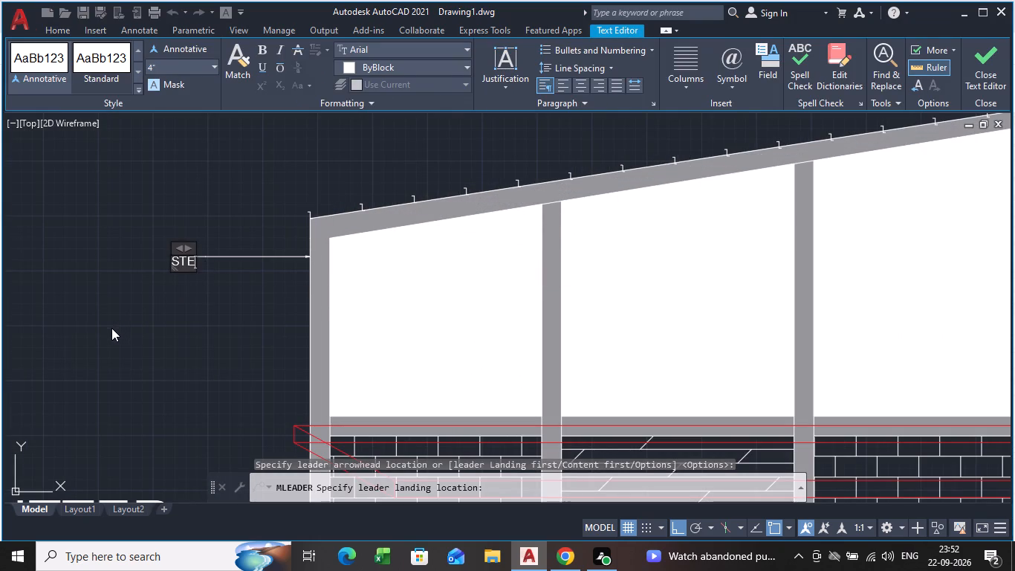
{"action": "key", "text": "e"}
{"action": "key", "text": "l"}
{"action": "key", "text": "space"}
{"action": "key", "text": "c"}
{"action": "key", "text": "o"}
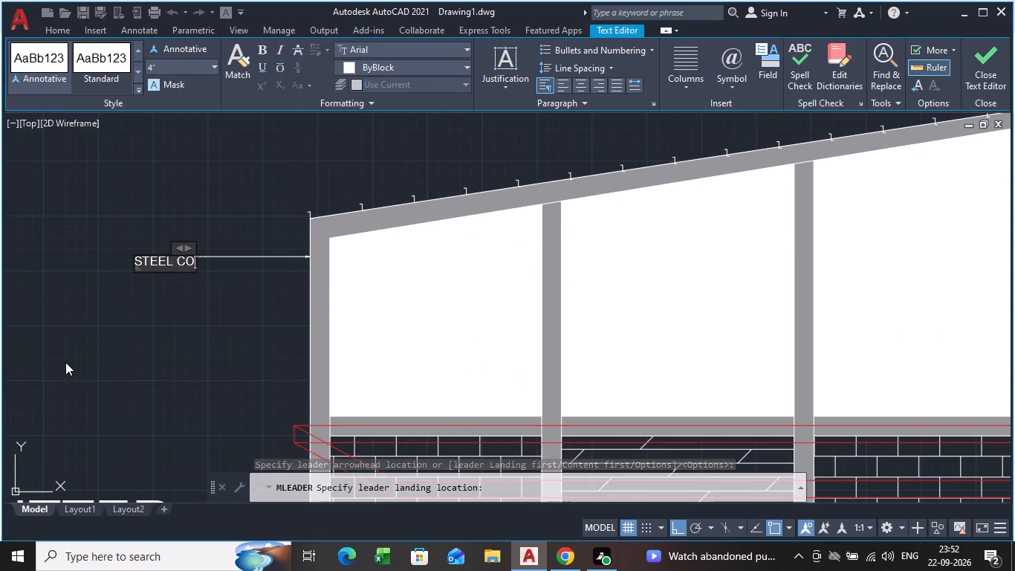
{"action": "key", "text": "l"}
{"action": "key", "text": "u"}
{"action": "key", "text": "m"}
{"action": "key", "text": "n"}
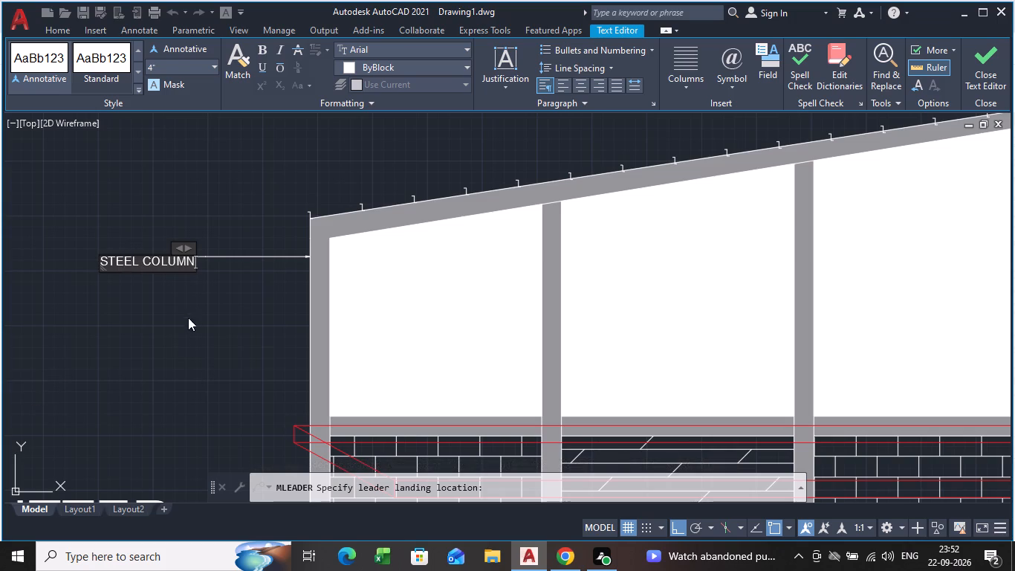
Set the STEEL COLUMN leader's text height to 3' and finish the note.
{"action": "left_click_drag", "start_coordinate": [191, 259], "coordinate": [92, 260]}
{"action": "left_click", "coordinate": [193, 68]}
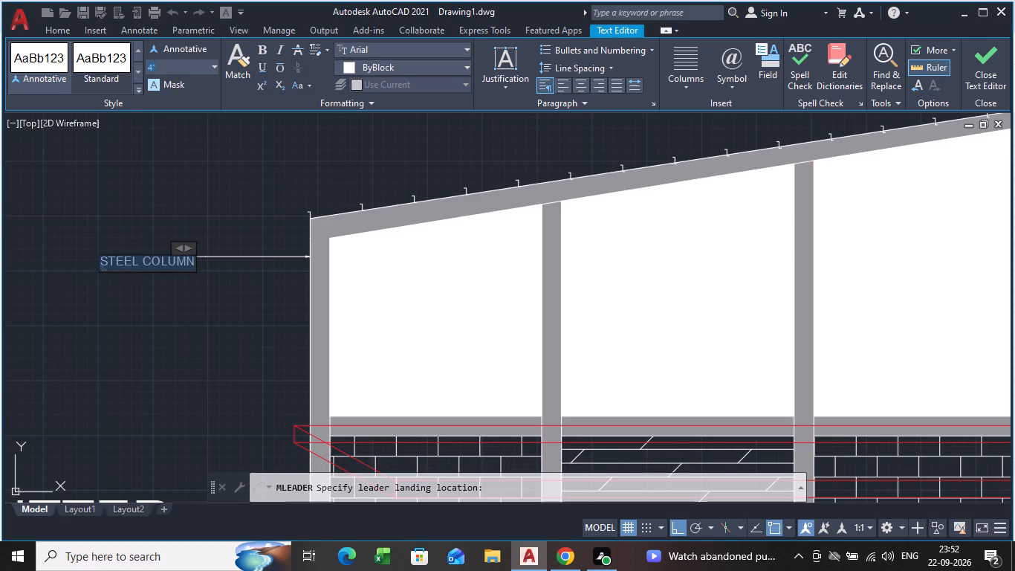
{"action": "left_click", "coordinate": [207, 65]}
{"action": "left_click", "coordinate": [213, 65]}
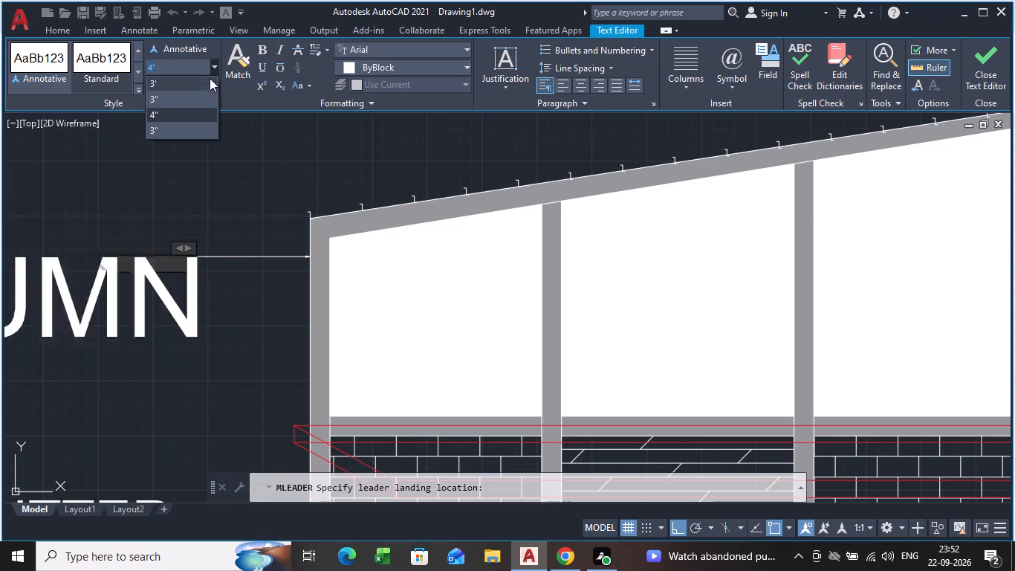
{"action": "left_click", "coordinate": [196, 84]}
{"action": "left_click", "coordinate": [989, 74]}
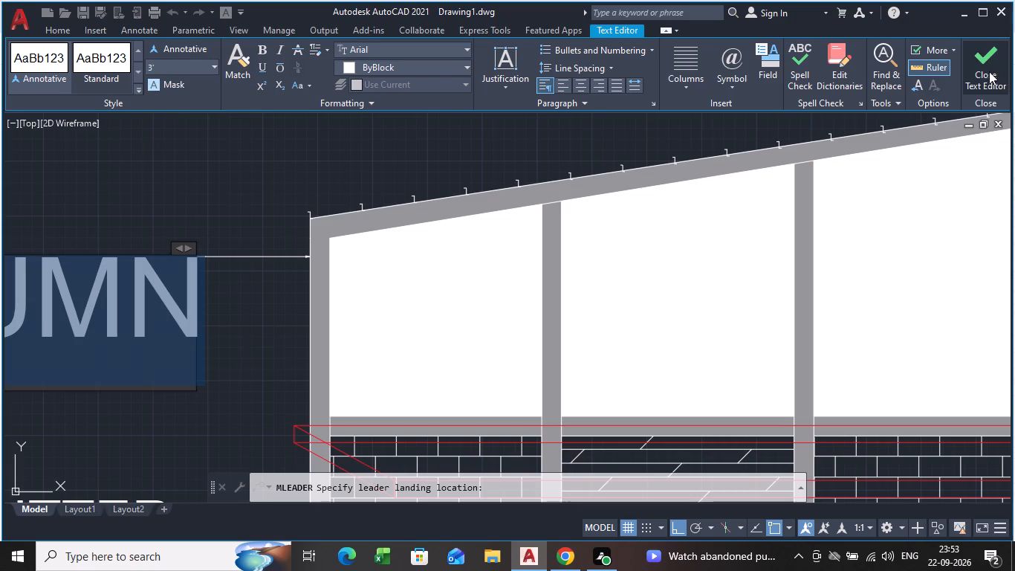
Add a horizontal multileader from the top of a roof purlin between the third and fourth columns on the left slope, reading Z PURLIN.
{"action": "scroll", "coordinate": [859, 371], "scroll_direction": "down", "scroll_amount": 4}
{"action": "middle_click_drag", "start_coordinate": [825, 372], "coordinate": [392, 294]}
{"action": "scroll", "coordinate": [392, 293], "scroll_direction": "up", "scroll_amount": 1}
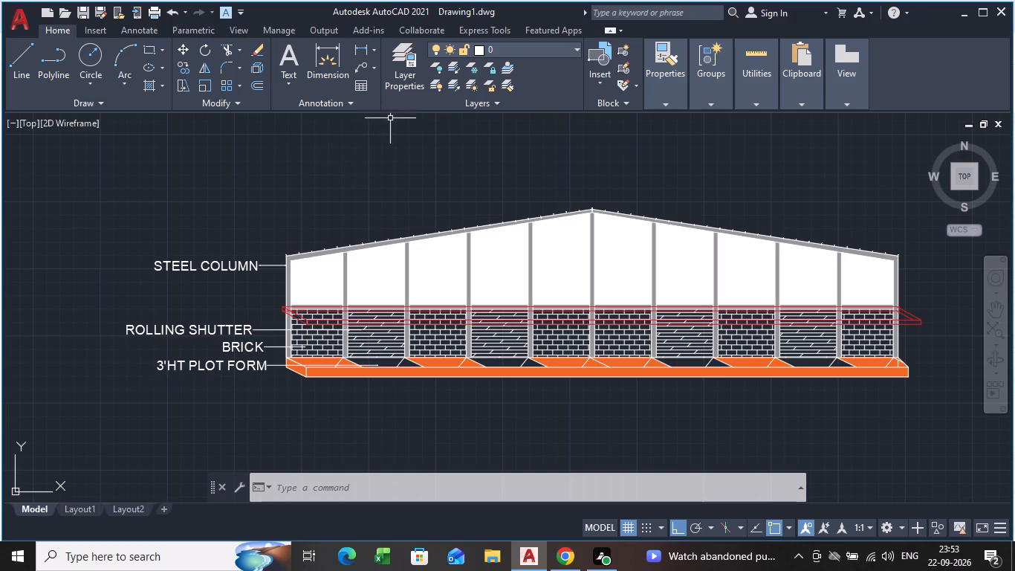
{"action": "left_click_drag", "start_coordinate": [357, 61], "coordinate": [354, 39]}
{"action": "scroll", "coordinate": [386, 245], "scroll_direction": "up", "scroll_amount": 2}
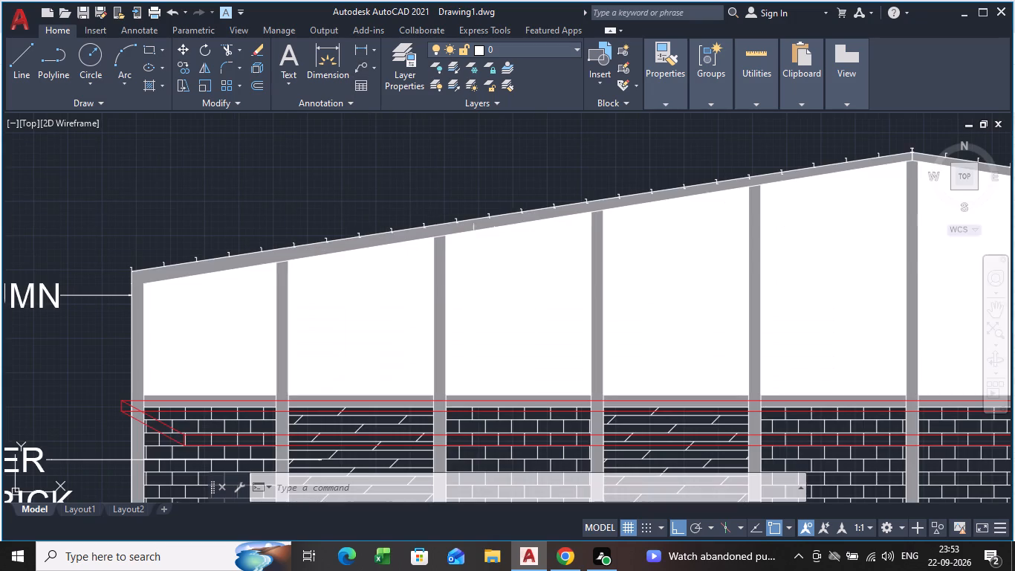
{"action": "middle_click_drag", "start_coordinate": [518, 198], "coordinate": [490, 273]}
{"action": "scroll", "coordinate": [628, 515], "scroll_direction": "up", "scroll_amount": 2}
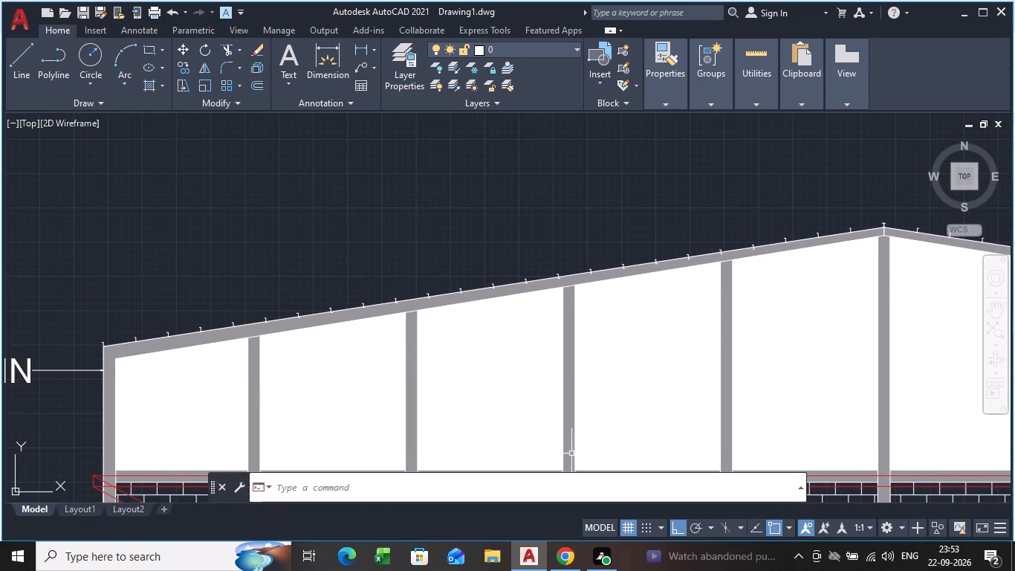
{"action": "scroll", "coordinate": [491, 289], "scroll_direction": "up", "scroll_amount": 3}
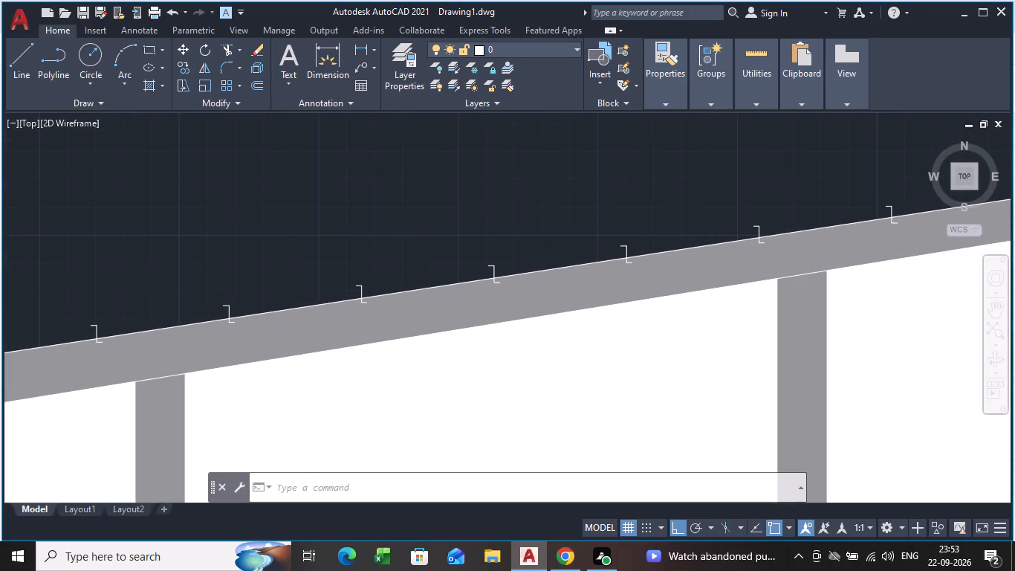
{"action": "left_click", "coordinate": [358, 66]}
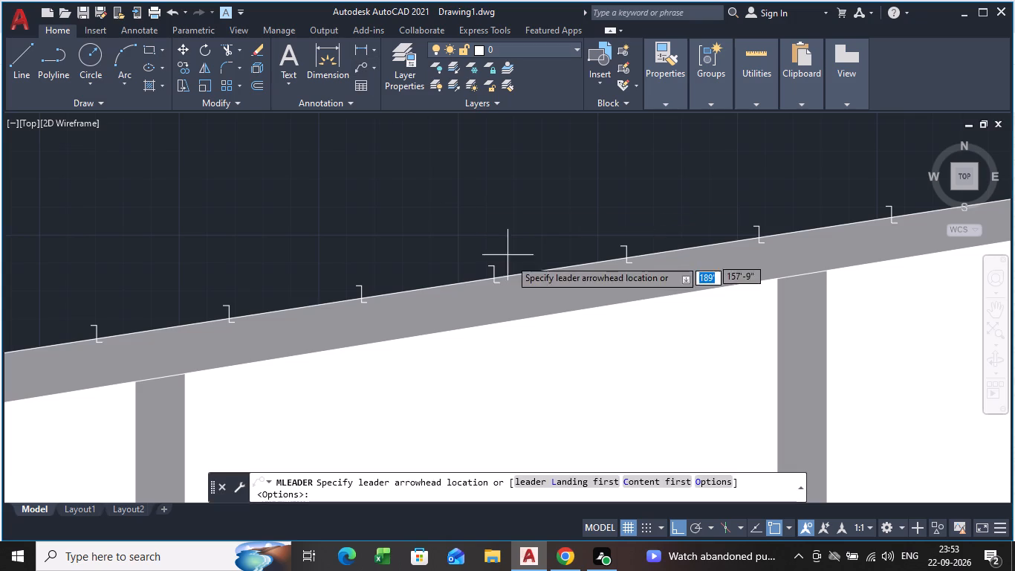
{"action": "left_click", "coordinate": [492, 259]}
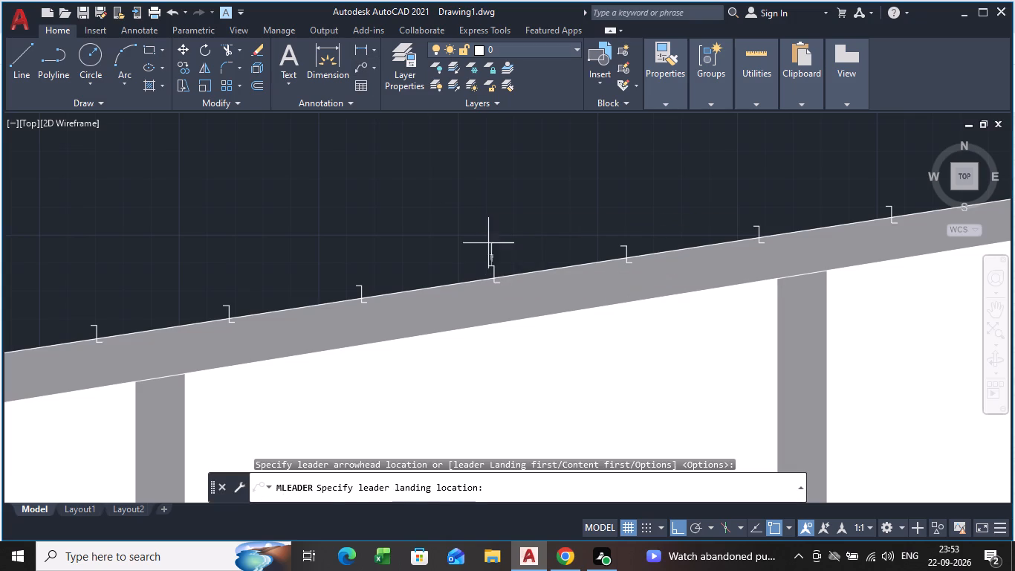
{"action": "left_click", "coordinate": [387, 169]}
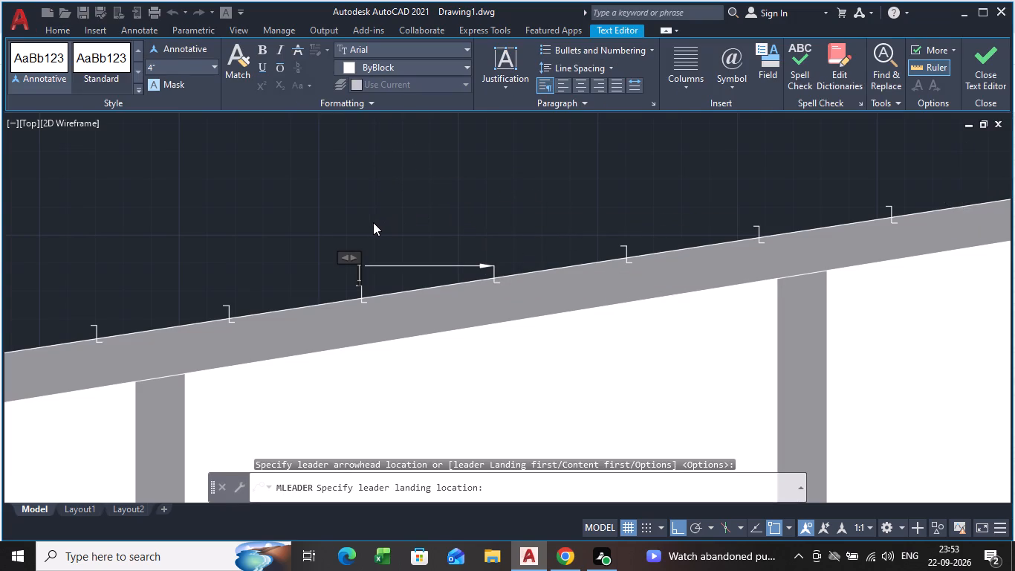
{"action": "key", "text": "z"}
{"action": "key", "text": "BackSpace"}
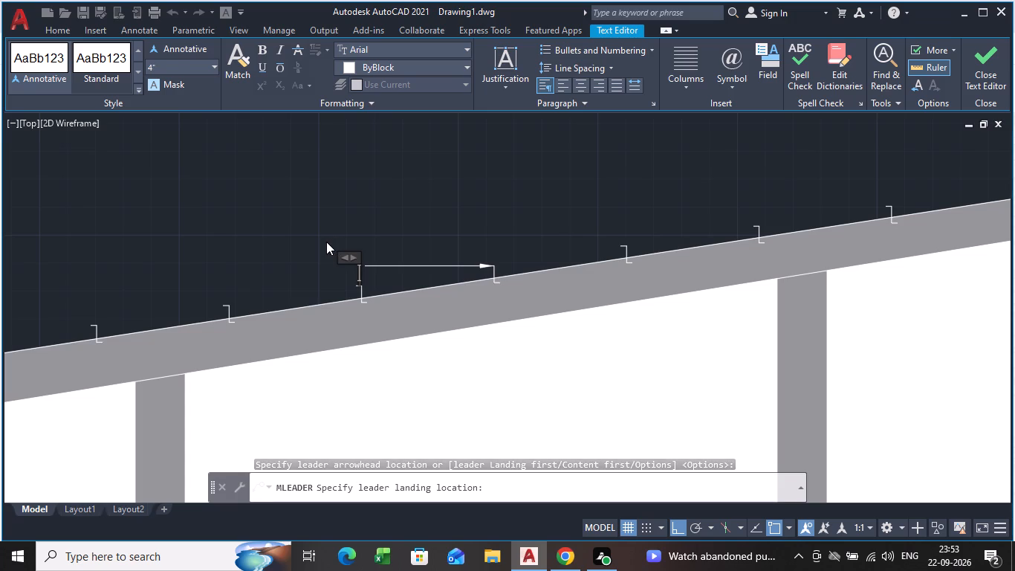
{"action": "key", "text": "z"}
{"action": "key", "text": "space"}
{"action": "key", "text": "o"}
{"action": "key", "text": "BackSpace"}
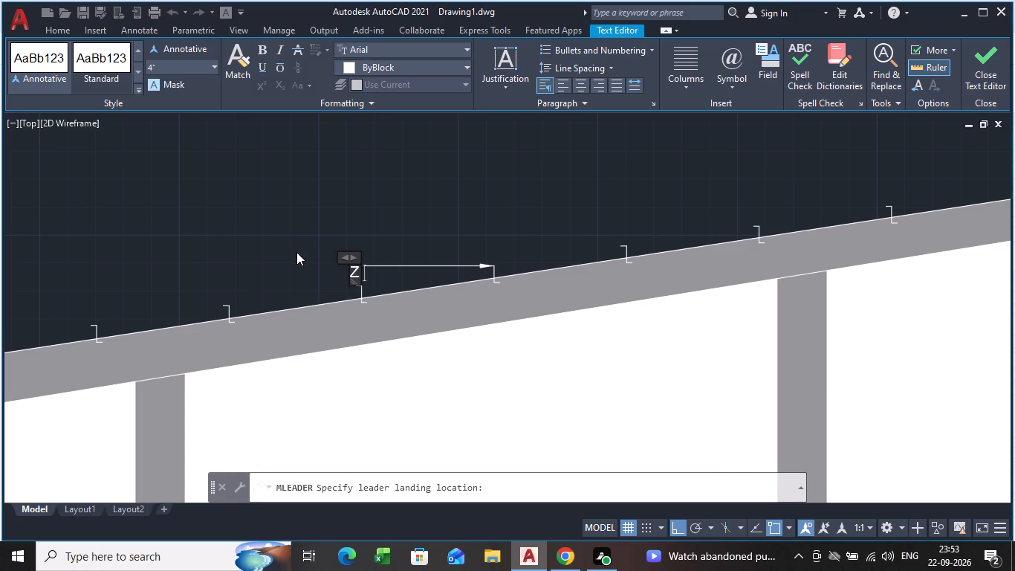
{"action": "key", "text": "p"}
{"action": "key", "text": "u"}
{"action": "key", "text": "r"}
{"action": "key", "text": "l"}
{"action": "key", "text": "i"}
{"action": "key", "text": "n"}
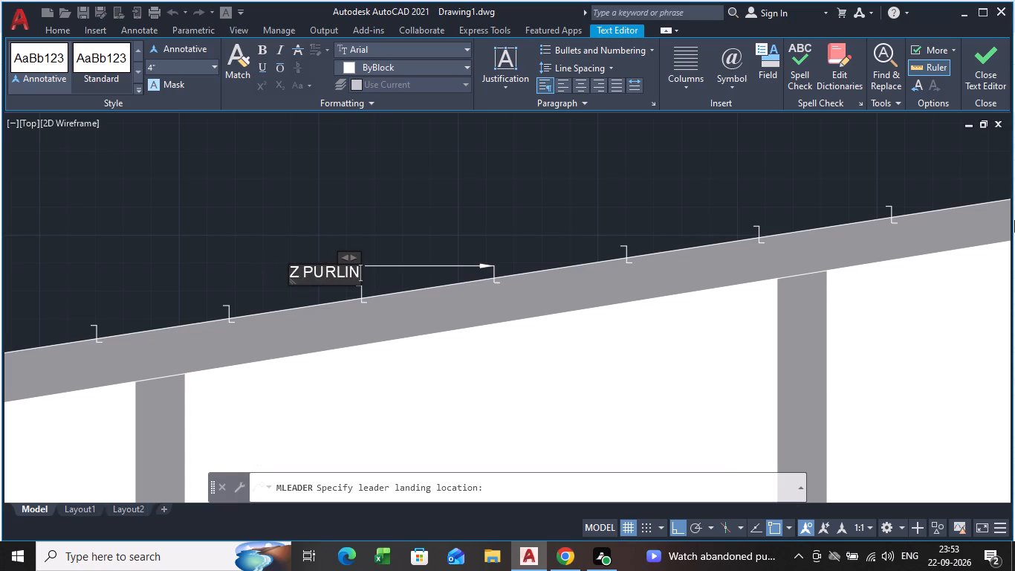
Set the Z PURLIN leader's text height to 3' and finish the note.
{"action": "left_click_drag", "start_coordinate": [358, 277], "coordinate": [265, 263]}
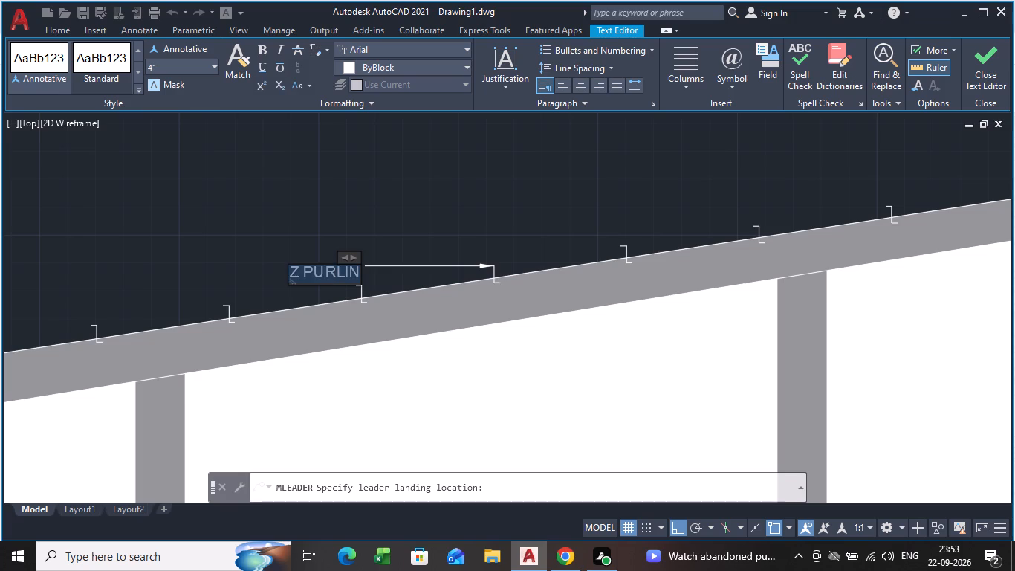
{"action": "left_click_drag", "start_coordinate": [265, 263], "coordinate": [252, 263]}
{"action": "left_click", "coordinate": [213, 63]}
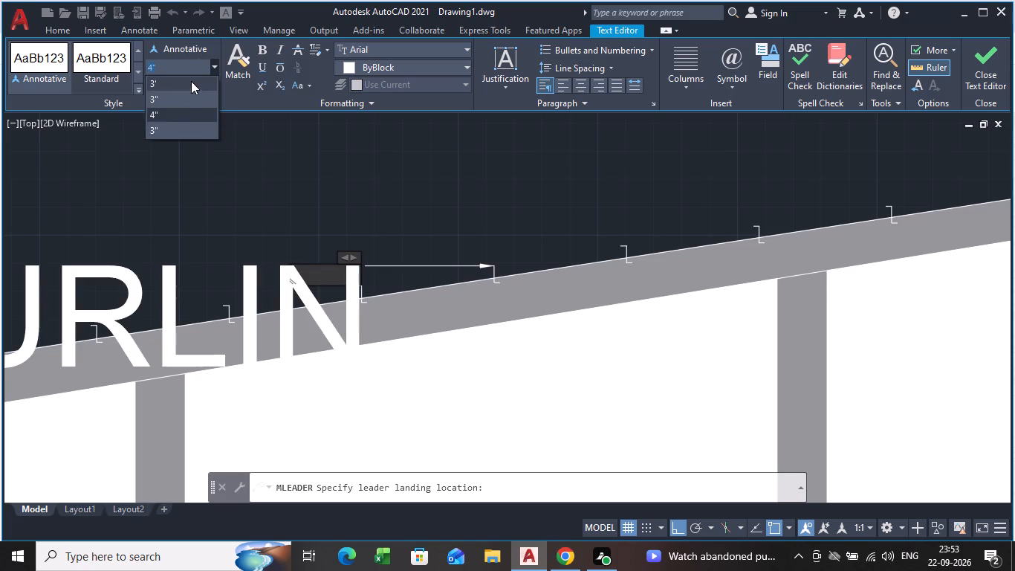
{"action": "left_click", "coordinate": [191, 80]}
{"action": "left_click", "coordinate": [988, 71]}
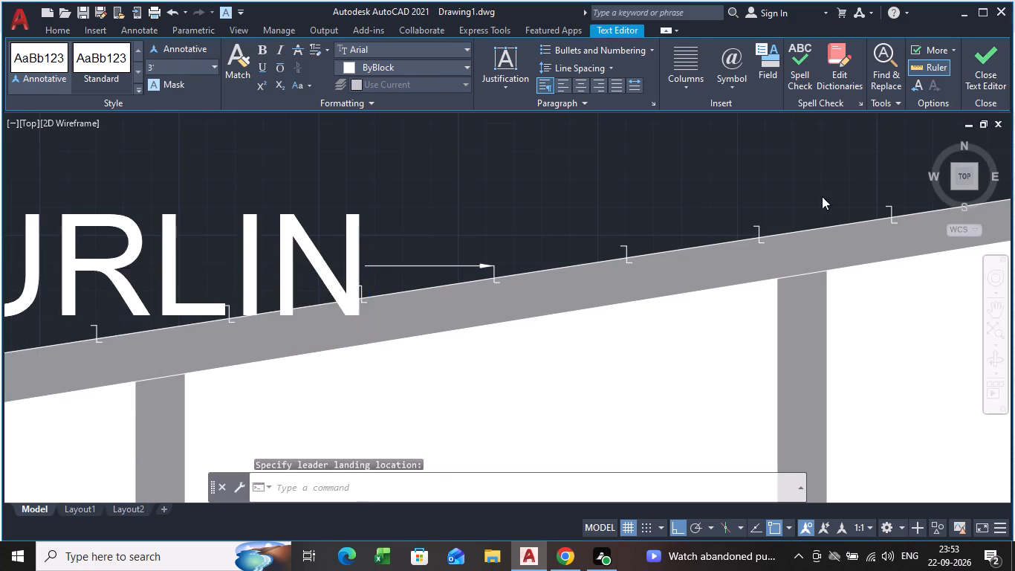
Move the Z PURLIN note straight up about 6' so it sits clear of the roof slope.
{"action": "scroll", "coordinate": [400, 332], "scroll_direction": "down", "scroll_amount": 3}
{"action": "left_click", "coordinate": [348, 316]}
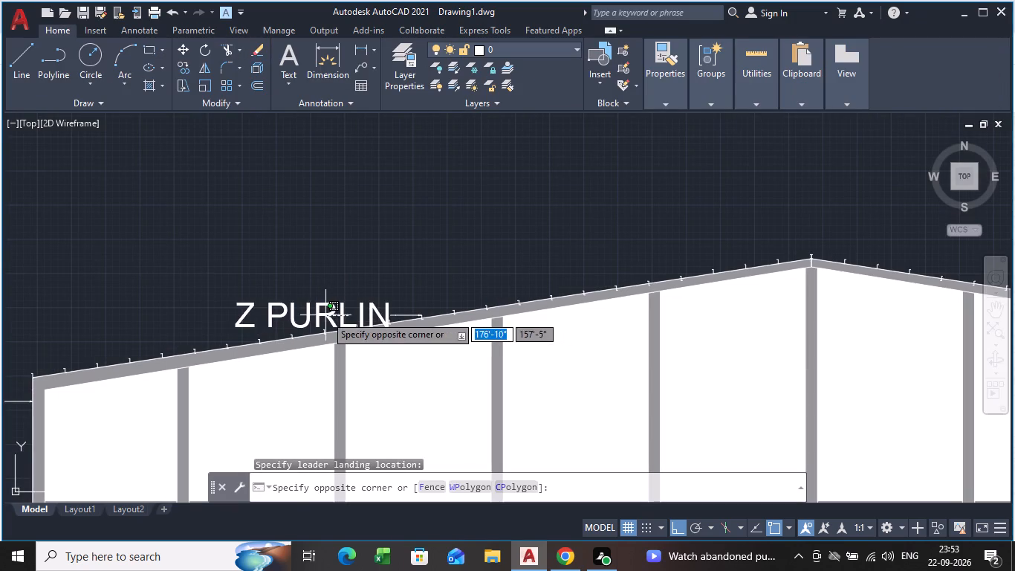
{"action": "left_click", "coordinate": [325, 315]}
{"action": "key", "text": "m"}
{"action": "key", "text": "Return"}
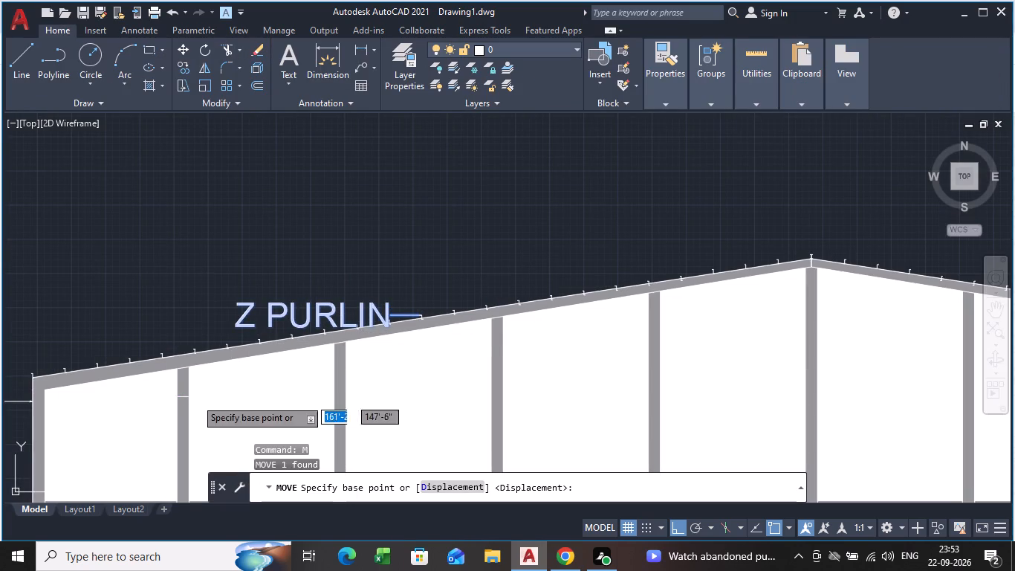
{"action": "left_click", "coordinate": [322, 315]}
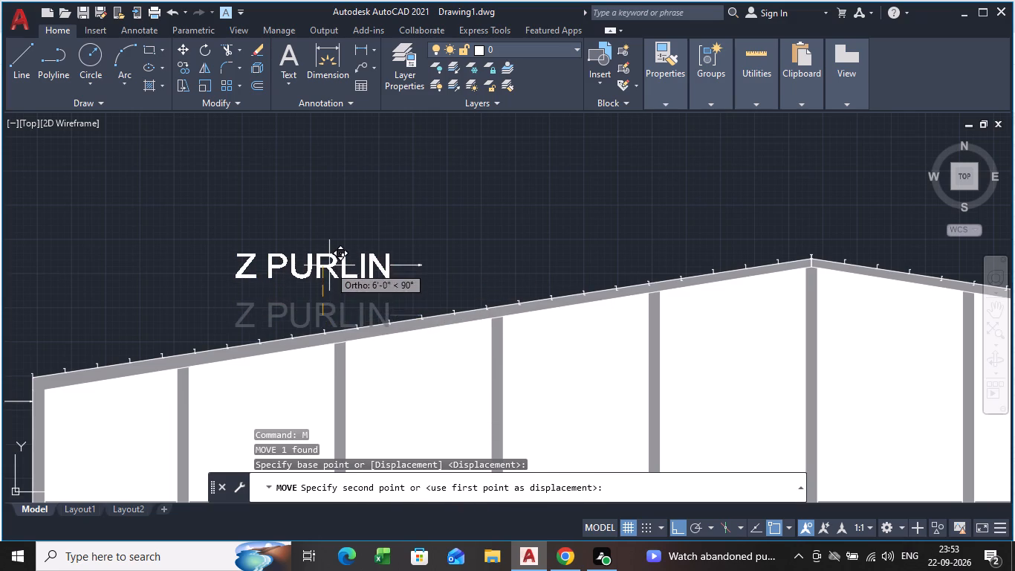
{"action": "left_click", "coordinate": [329, 265]}
Draw a line from the Z PURLIN leader's arrow tip down to the top of the purlin below it.
{"action": "scroll", "coordinate": [434, 279], "scroll_direction": "up", "scroll_amount": 2}
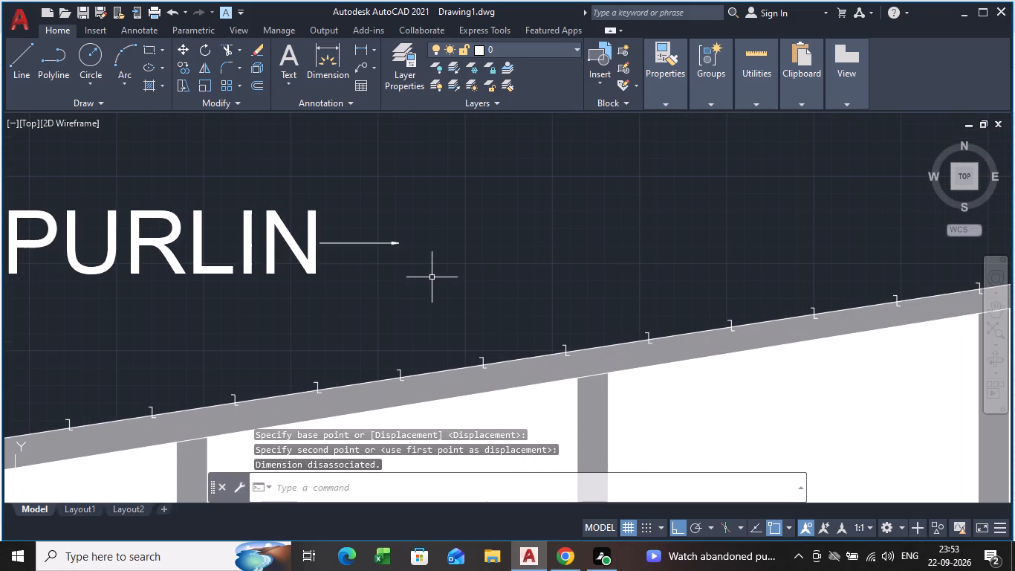
{"action": "left_click", "coordinate": [380, 245]}
{"action": "key", "text": "Escape"}
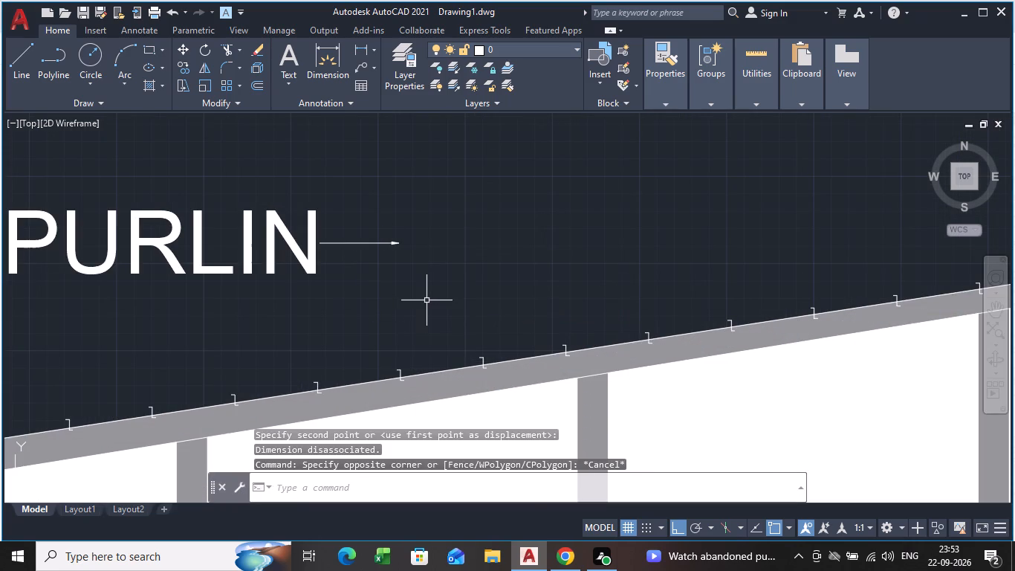
{"action": "key", "text": "l"}
{"action": "key", "text": "Return"}
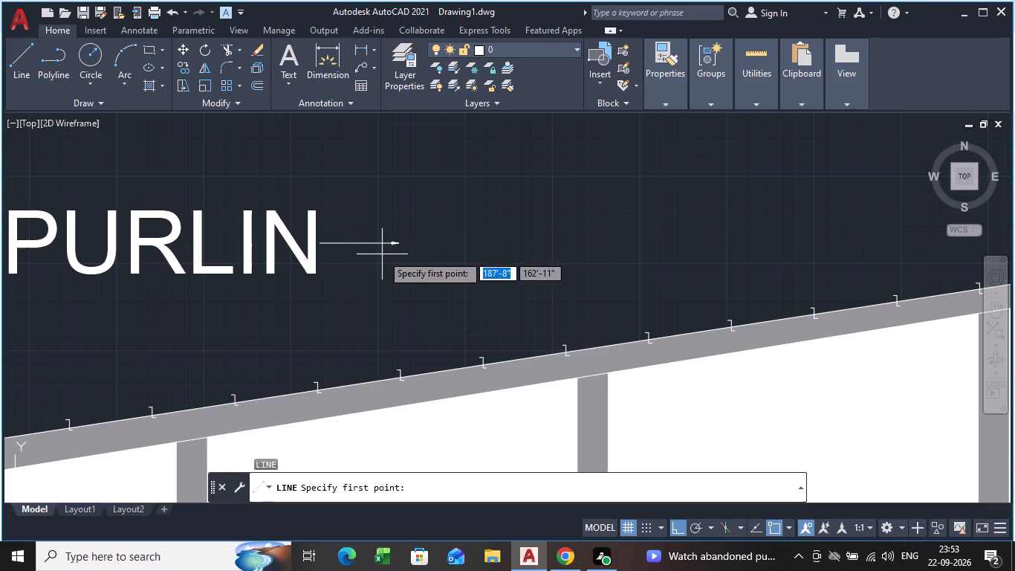
{"action": "left_click", "coordinate": [383, 242]}
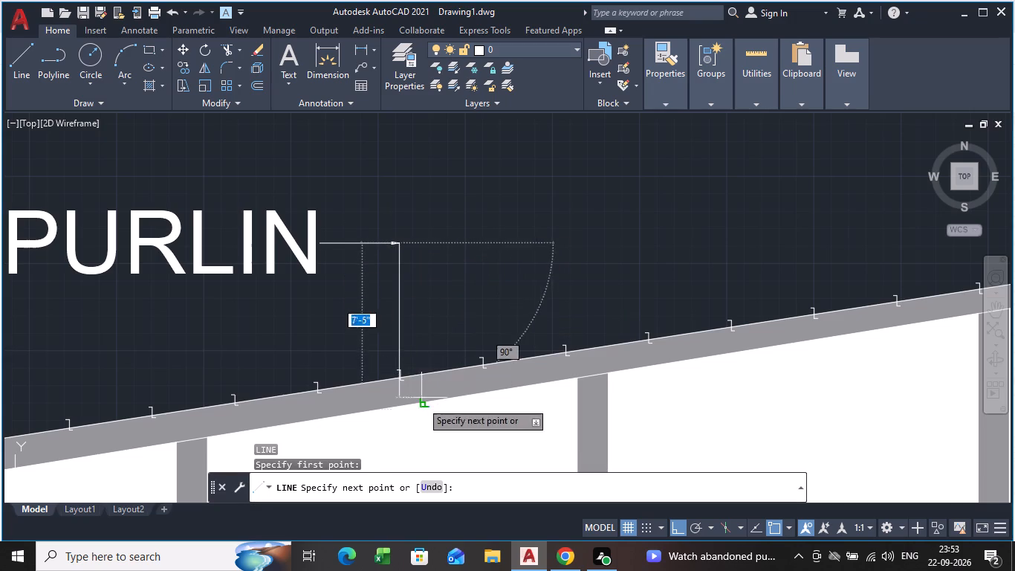
{"action": "left_click", "coordinate": [405, 368]}
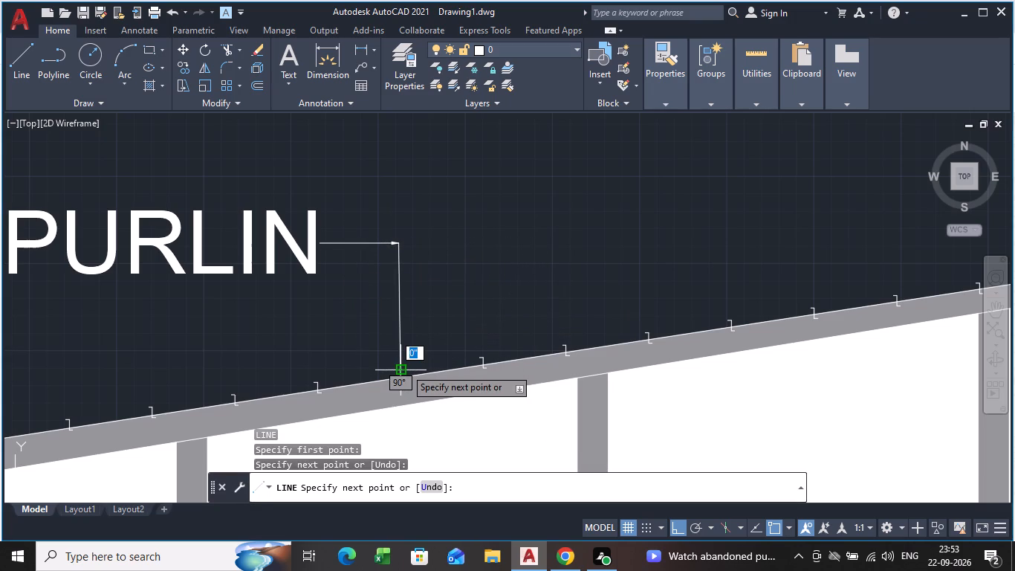
{"action": "key", "text": "Escape"}
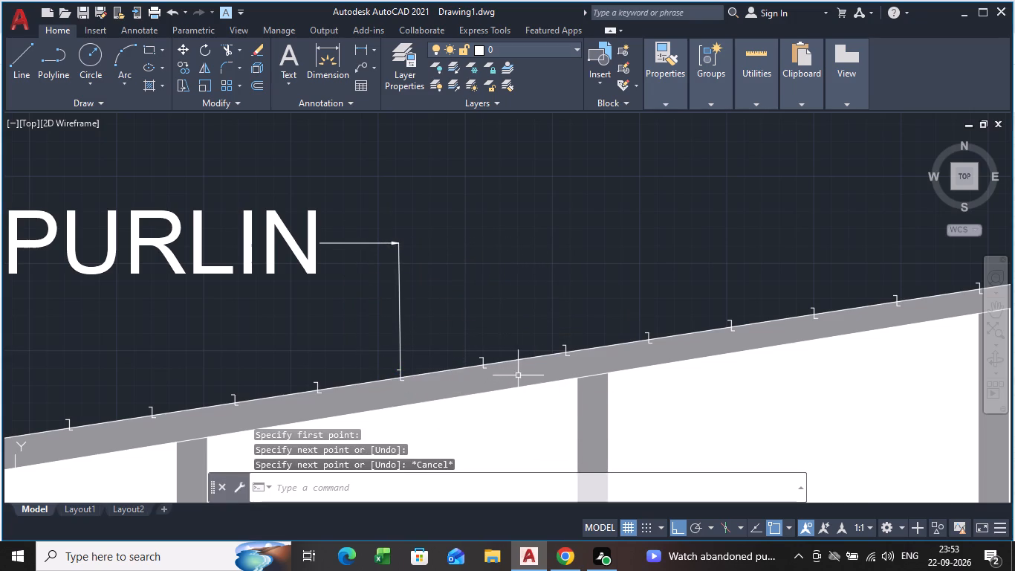
Add a vertical multileader from the white wall area just right of the ridge to above the roof, reading WHITE SHEET.
{"action": "scroll", "coordinate": [522, 372], "scroll_direction": "down", "scroll_amount": 2}
{"action": "middle_click_drag", "start_coordinate": [522, 375], "coordinate": [280, 328]}
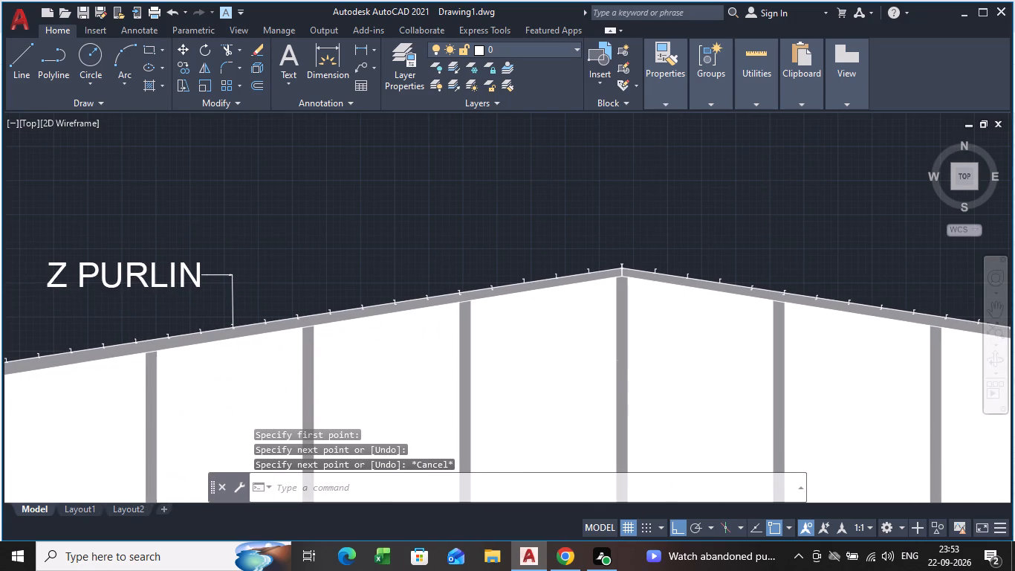
{"action": "left_click", "coordinate": [367, 70]}
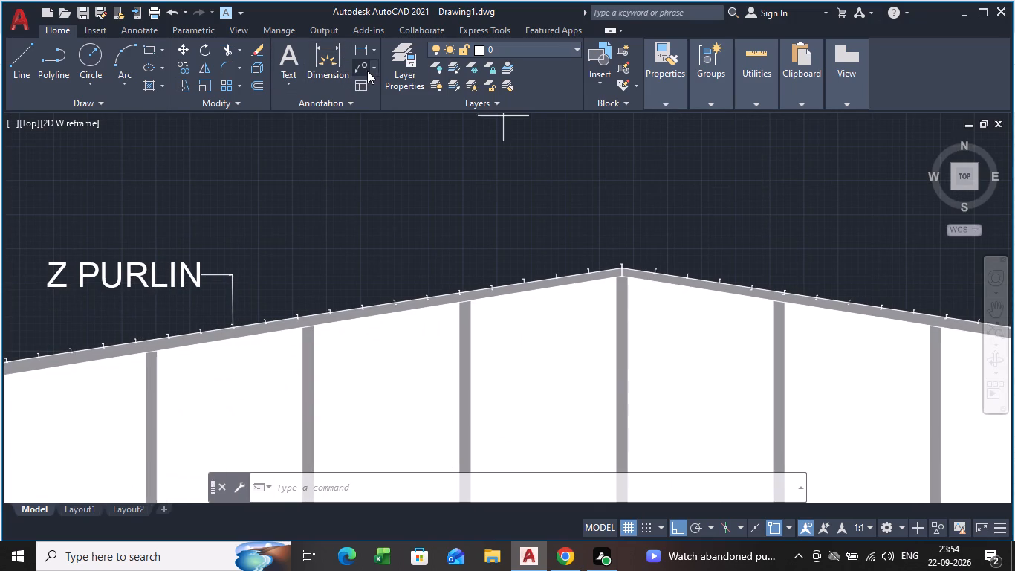
{"action": "left_click_drag", "start_coordinate": [671, 339], "coordinate": [671, 325]}
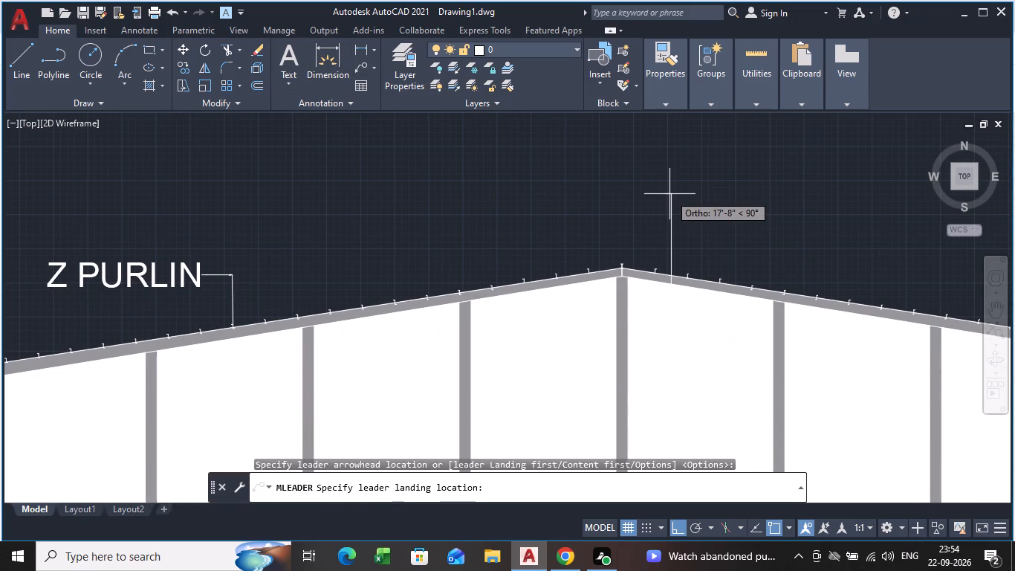
{"action": "left_click", "coordinate": [641, 181]}
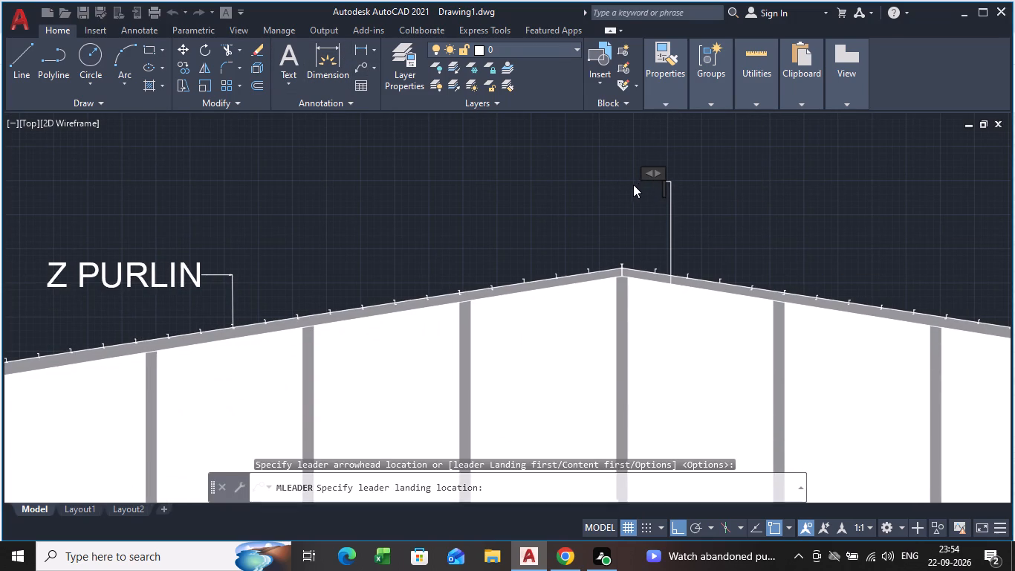
{"action": "key", "text": "w"}
{"action": "key", "text": "h"}
{"action": "key", "text": "i"}
{"action": "key", "text": "t"}
{"action": "key", "text": "e"}
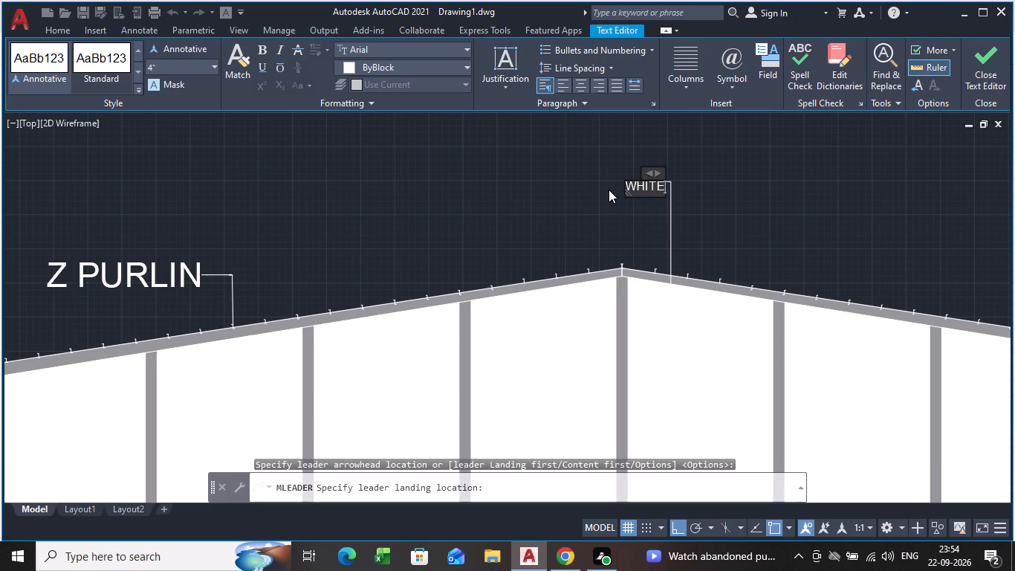
{"action": "key", "text": "space"}
{"action": "type", "text": "SHE"}
{"action": "key", "text": "e"}
{"action": "key", "text": "t"}
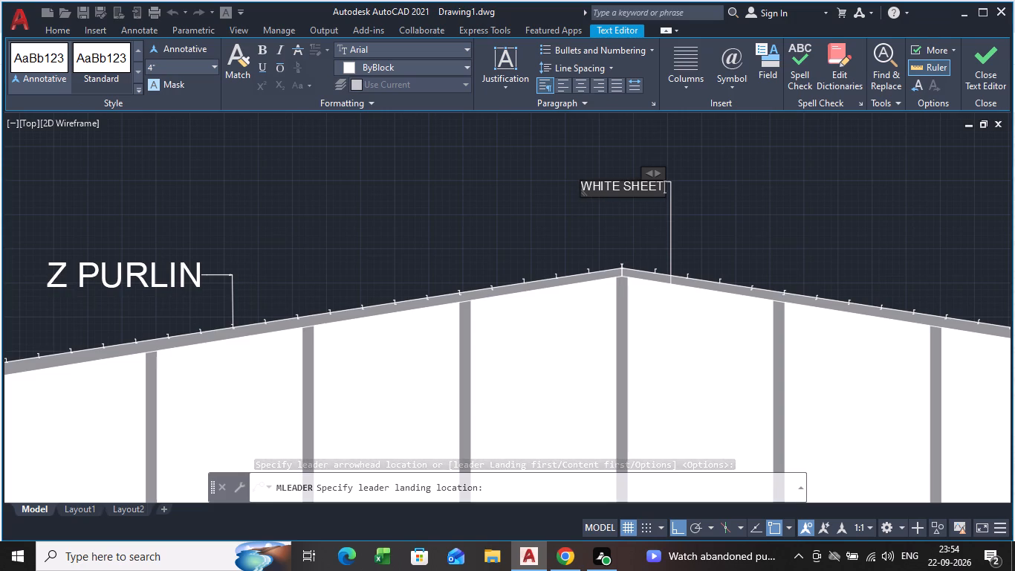
Set the WHITE SHEET leader's text height to 3' and finish the note.
{"action": "left_click_drag", "start_coordinate": [663, 184], "coordinate": [638, 184]}
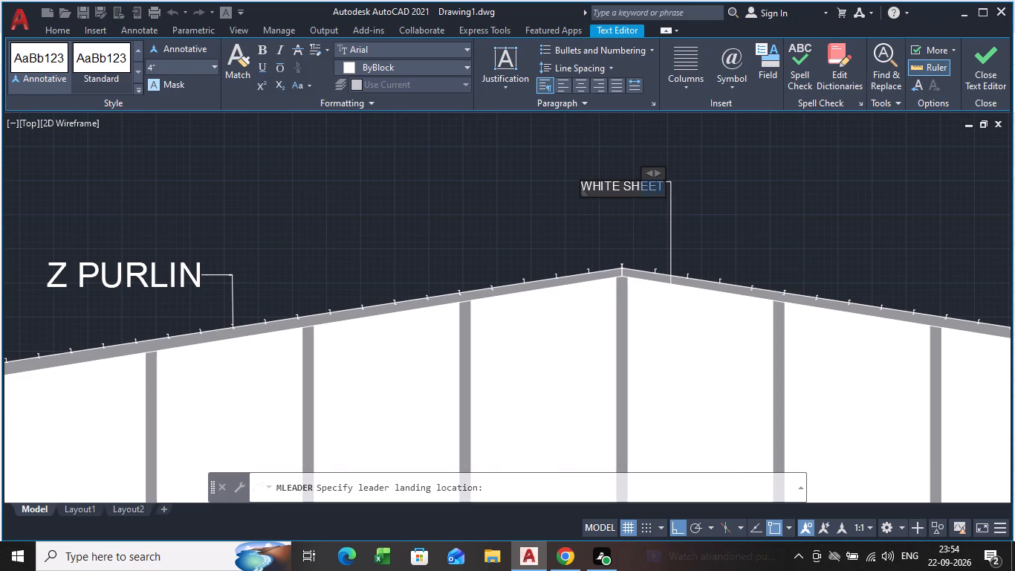
{"action": "left_click_drag", "start_coordinate": [638, 184], "coordinate": [555, 183]}
{"action": "left_click", "coordinate": [198, 65]}
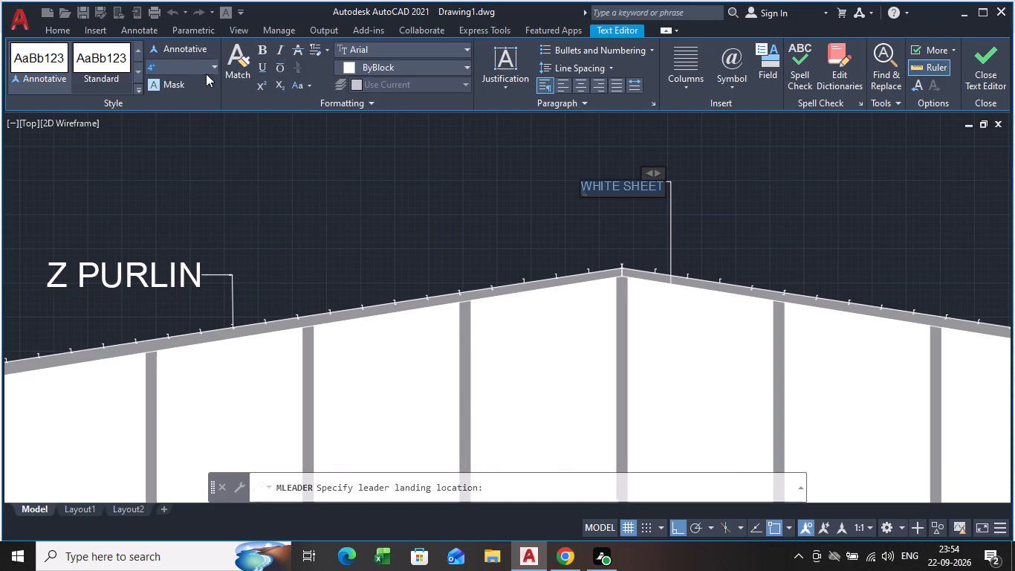
{"action": "left_click", "coordinate": [216, 71]}
{"action": "left_click", "coordinate": [177, 80]}
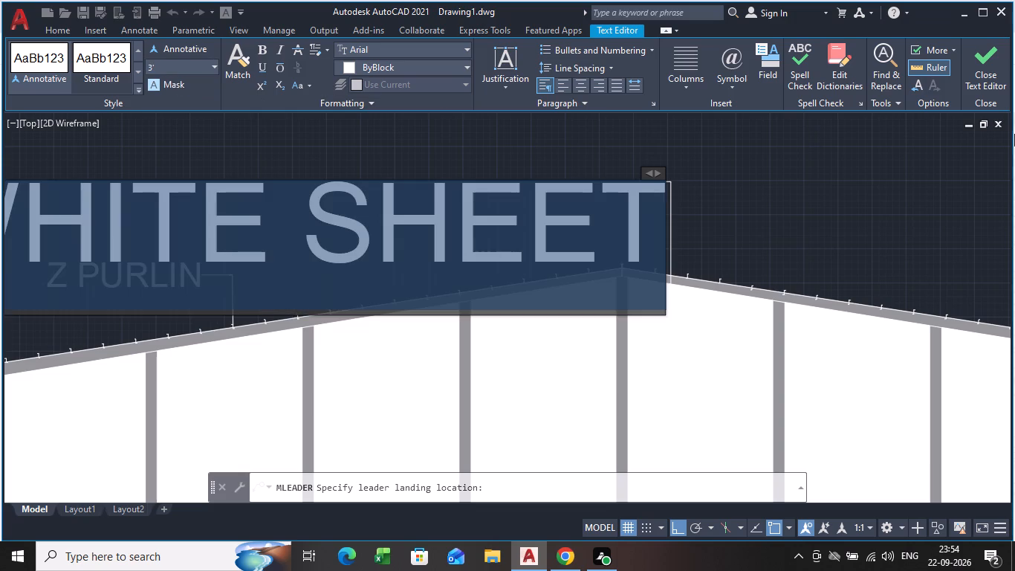
{"action": "left_click", "coordinate": [988, 67]}
Add a horizontal multileader from the red canopy's sloping bracket at the shed's right end out to the right, reading CANOPY.
{"action": "scroll", "coordinate": [814, 325], "scroll_direction": "down", "scroll_amount": 2}
{"action": "middle_click_drag", "start_coordinate": [771, 294], "coordinate": [690, 290]}
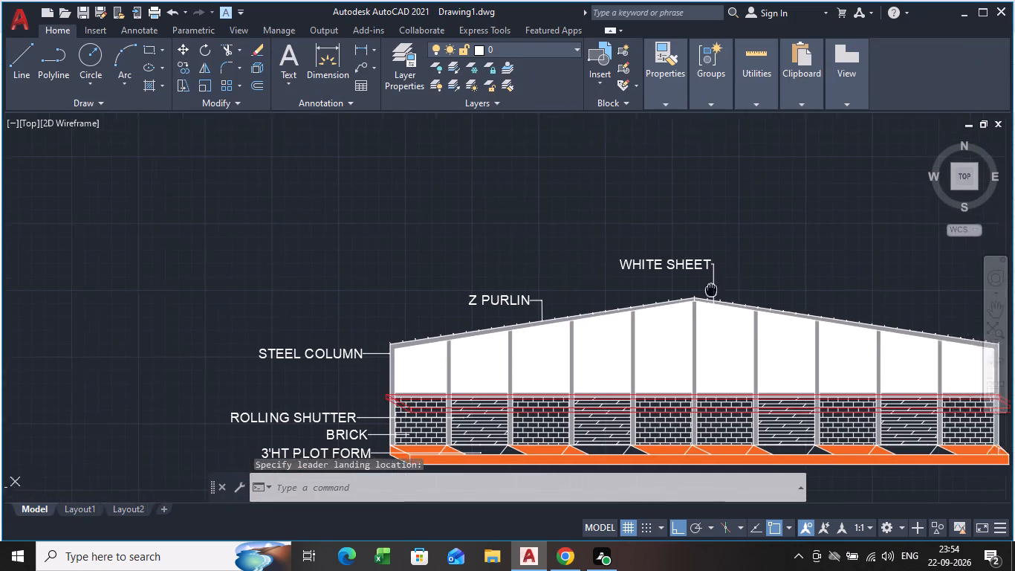
{"action": "middle_click_drag", "start_coordinate": [690, 290], "coordinate": [454, 274]}
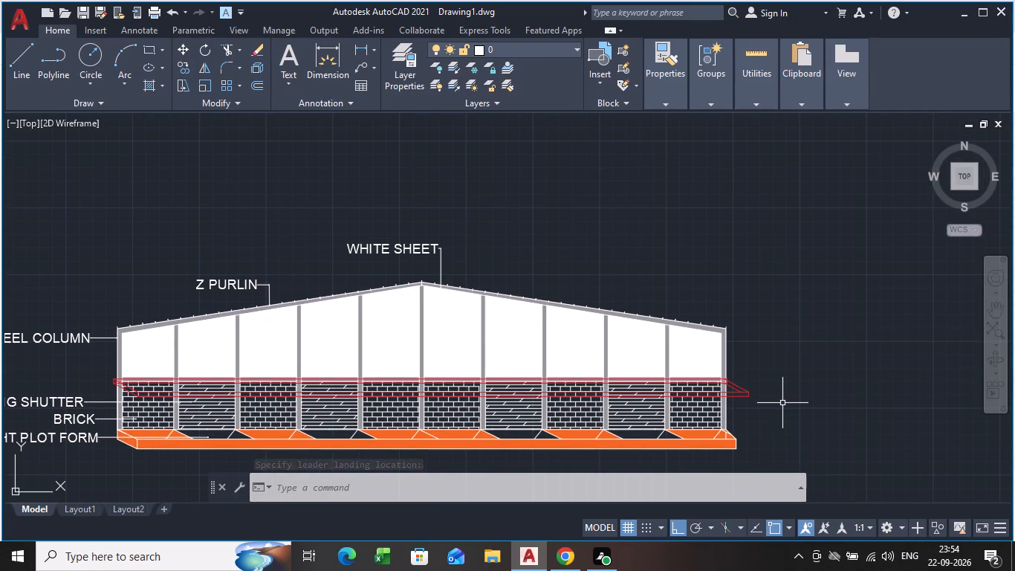
{"action": "scroll", "coordinate": [828, 423], "scroll_direction": "up", "scroll_amount": 3}
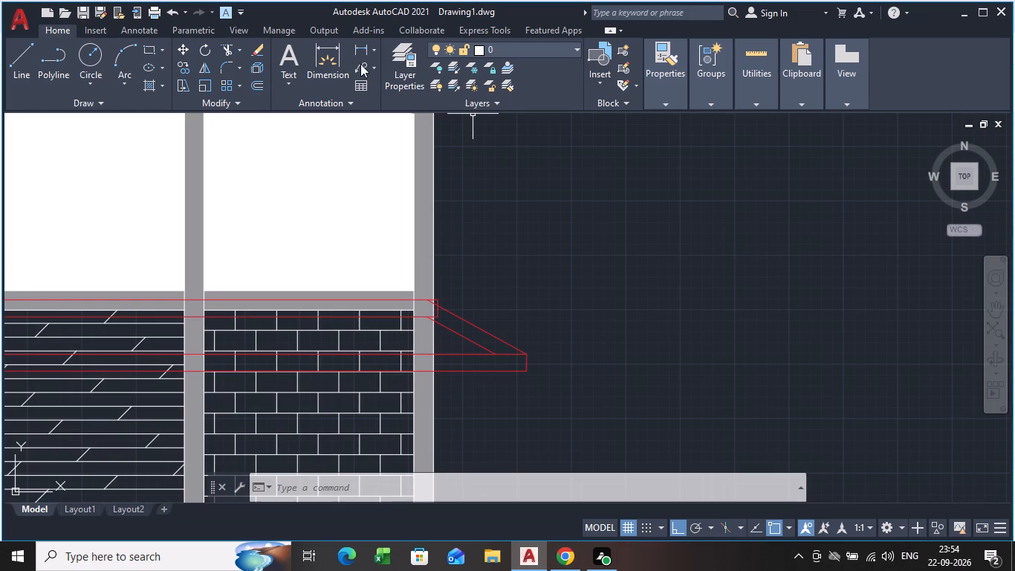
{"action": "left_click", "coordinate": [364, 60]}
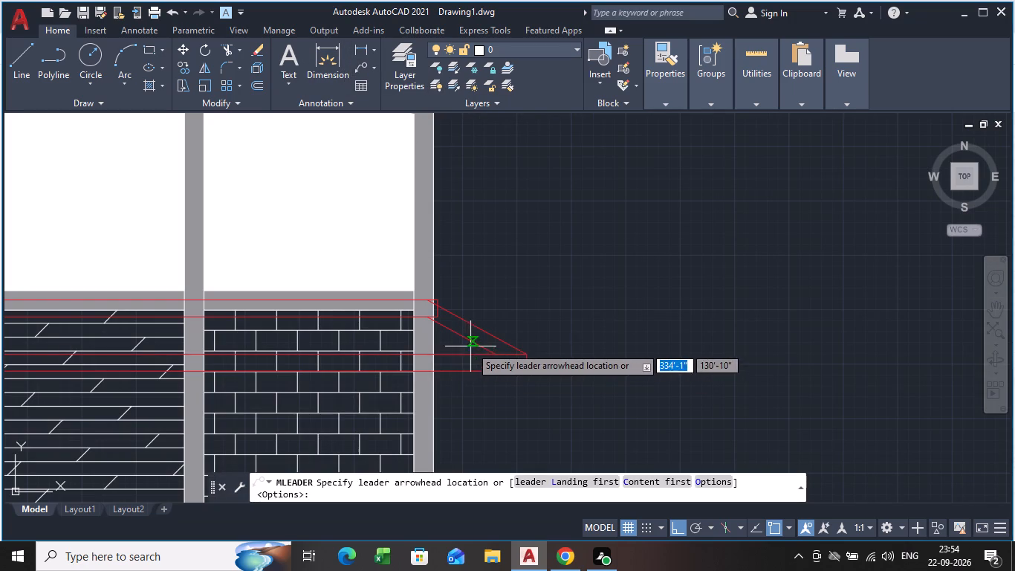
{"action": "left_click", "coordinate": [474, 342]}
{"action": "left_click", "coordinate": [649, 332]}
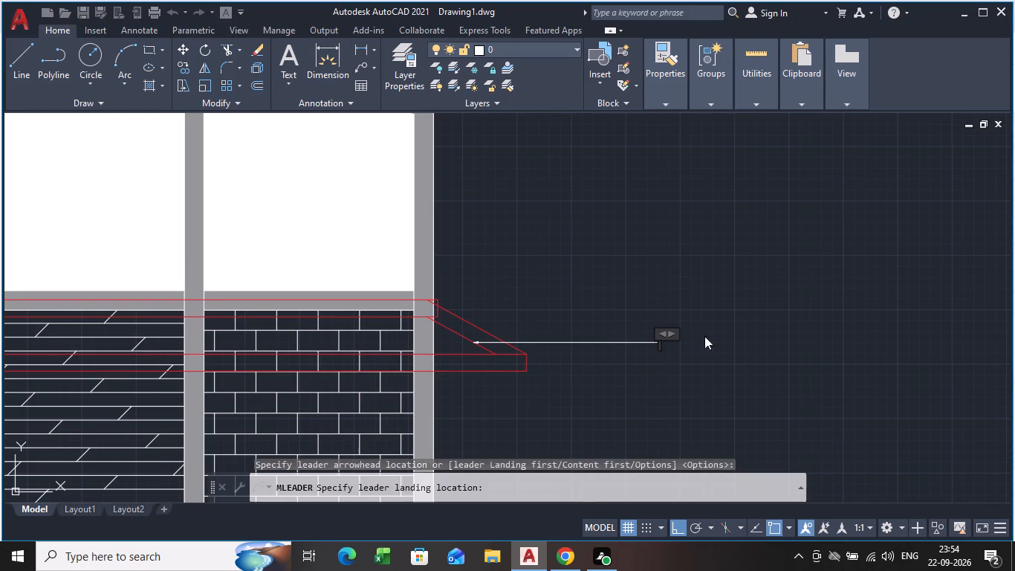
{"action": "key", "text": "c"}
{"action": "key", "text": "a"}
{"action": "key", "text": "n"}
{"action": "key", "text": "a"}
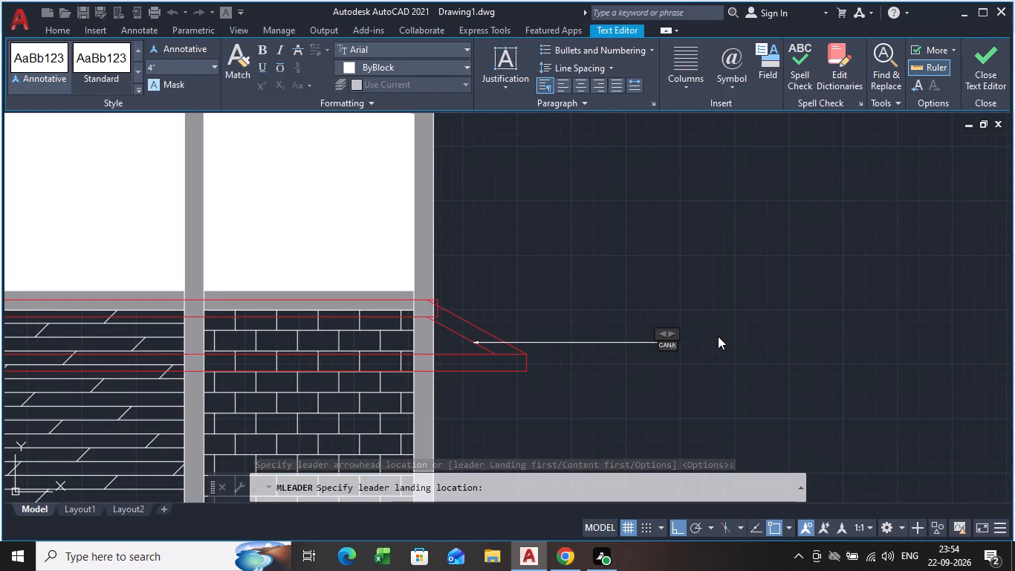
{"action": "key", "text": "BackSpace"}
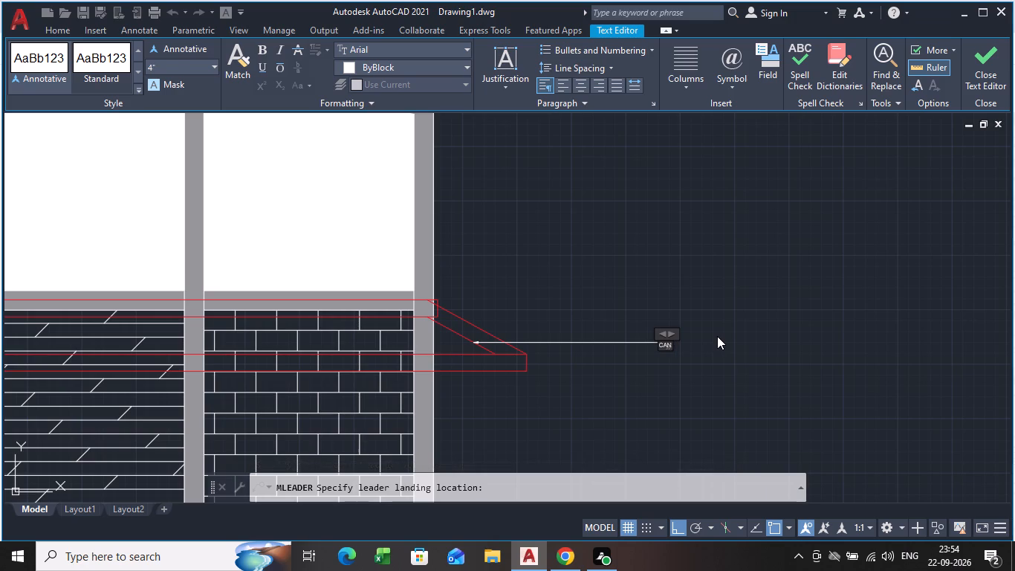
{"action": "key", "text": "o"}
{"action": "key", "text": "p"}
{"action": "key", "text": "y"}
Set the CANOPY leader's text height to 3' and finish the note.
{"action": "scroll", "coordinate": [711, 346], "scroll_direction": "up", "scroll_amount": 4}
{"action": "left_click_drag", "start_coordinate": [531, 341], "coordinate": [310, 332]}
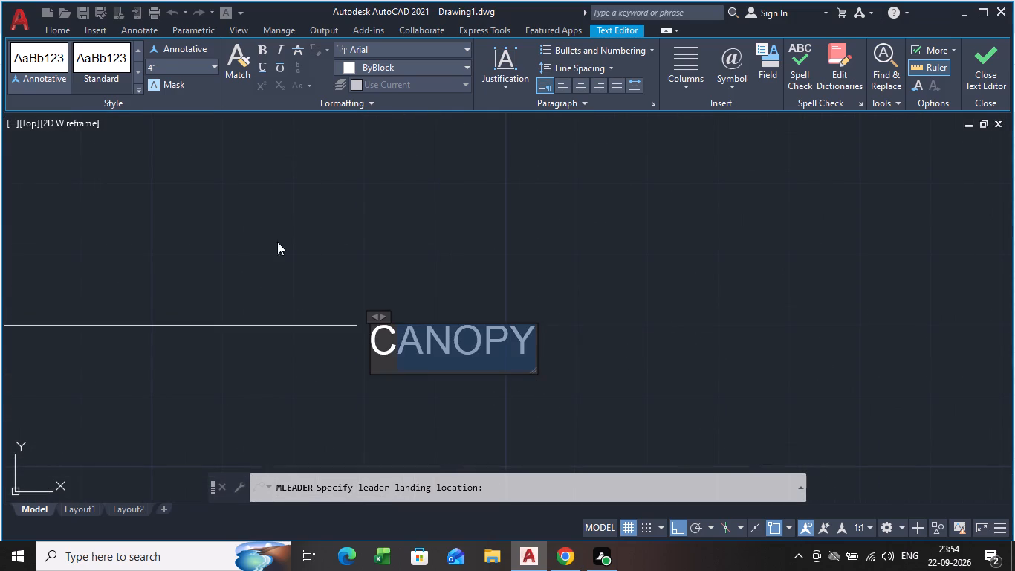
{"action": "left_click", "coordinate": [212, 64]}
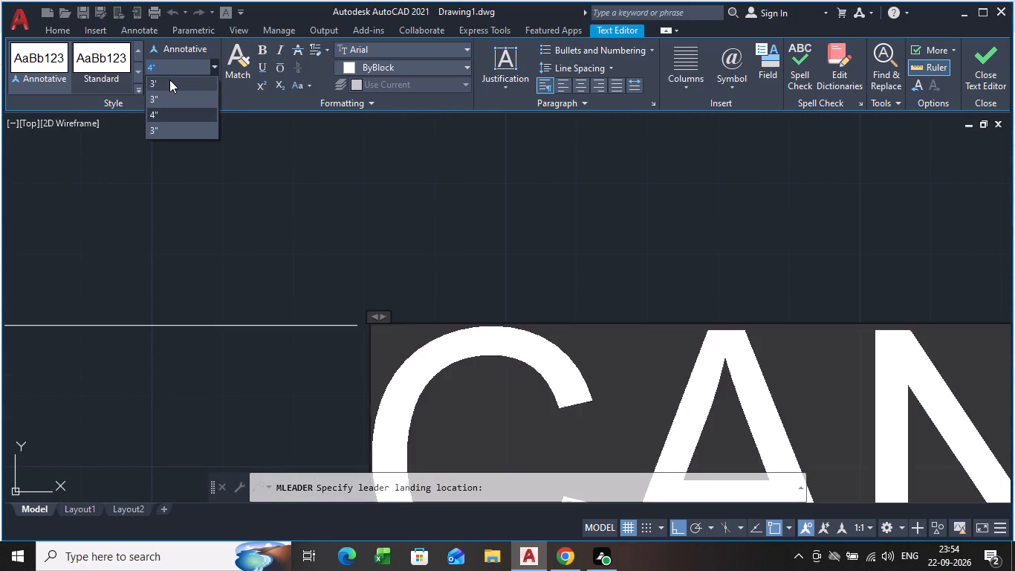
{"action": "left_click", "coordinate": [169, 80]}
{"action": "left_click", "coordinate": [995, 52]}
Place a multiline text below the middle of the shed's orange platform, reading SHED.
{"action": "scroll", "coordinate": [782, 213], "scroll_direction": "down", "scroll_amount": 5}
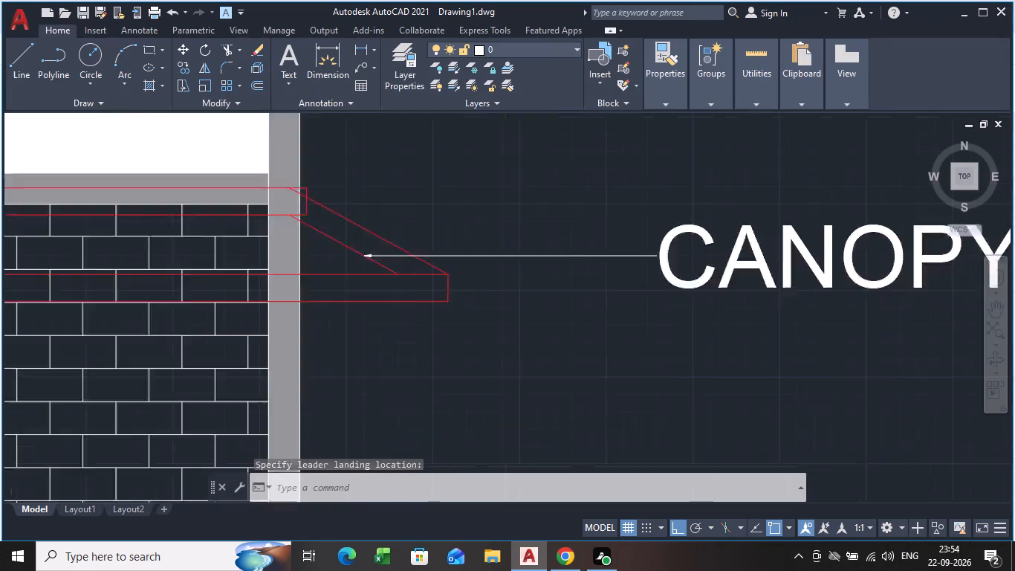
{"action": "scroll", "coordinate": [573, 313], "scroll_direction": "down", "scroll_amount": 3}
{"action": "middle_click_drag", "start_coordinate": [577, 312], "coordinate": [653, 289]}
{"action": "scroll", "coordinate": [380, 285], "scroll_direction": "up", "scroll_amount": 1}
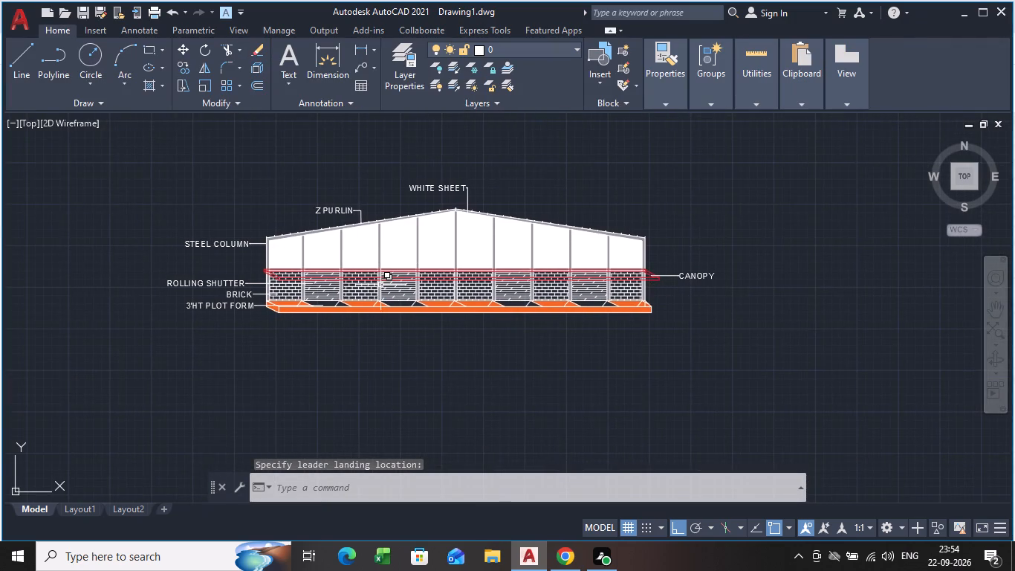
{"action": "middle_click_drag", "start_coordinate": [414, 291], "coordinate": [426, 326]}
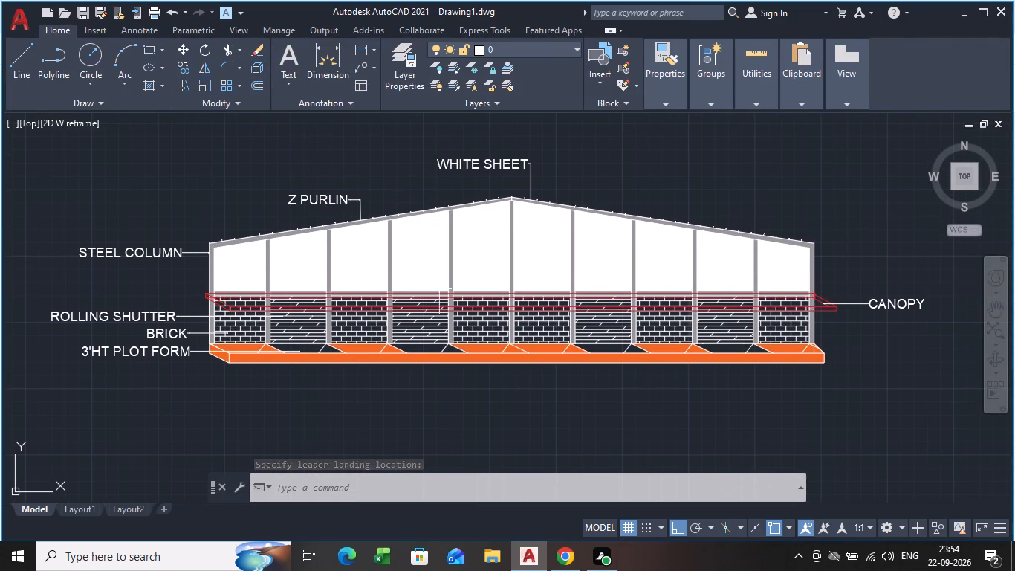
{"action": "left_click", "coordinate": [365, 69]}
{"action": "scroll", "coordinate": [453, 447], "scroll_direction": "up", "scroll_amount": 2}
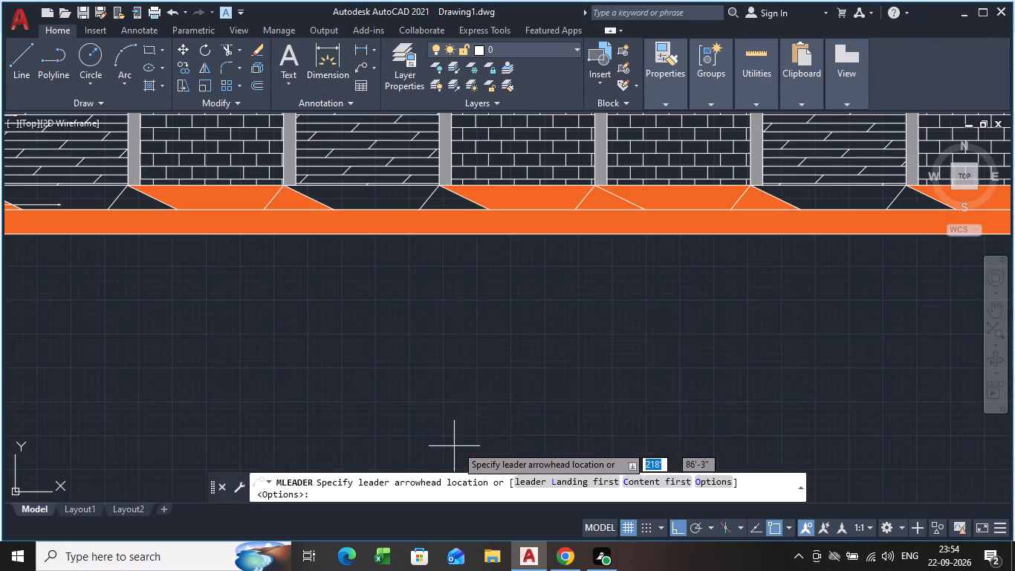
{"action": "left_click", "coordinate": [296, 69]}
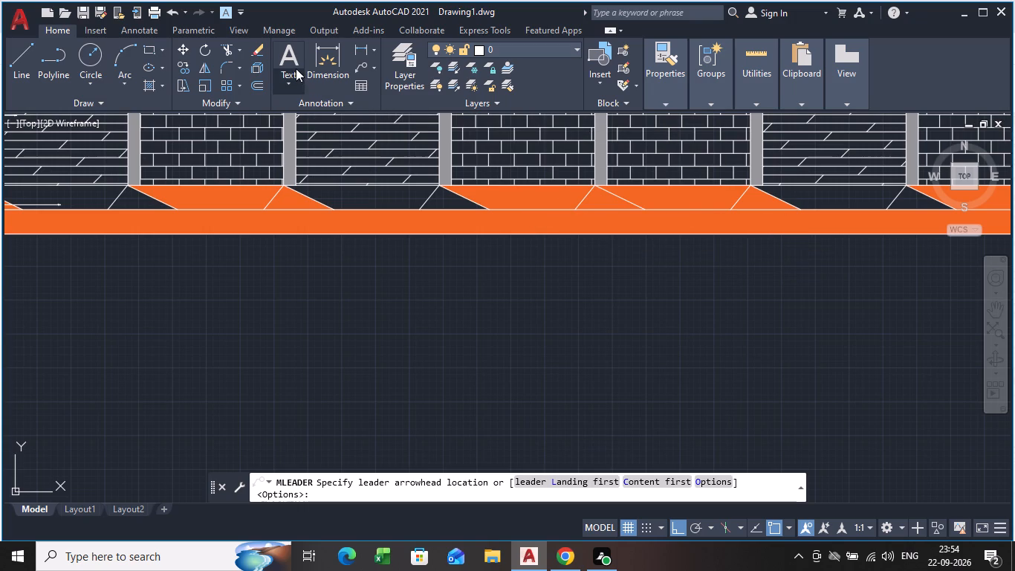
{"action": "left_click", "coordinate": [325, 115]}
{"action": "left_click", "coordinate": [413, 317]}
{"action": "left_click_drag", "start_coordinate": [728, 432], "coordinate": [740, 425]}
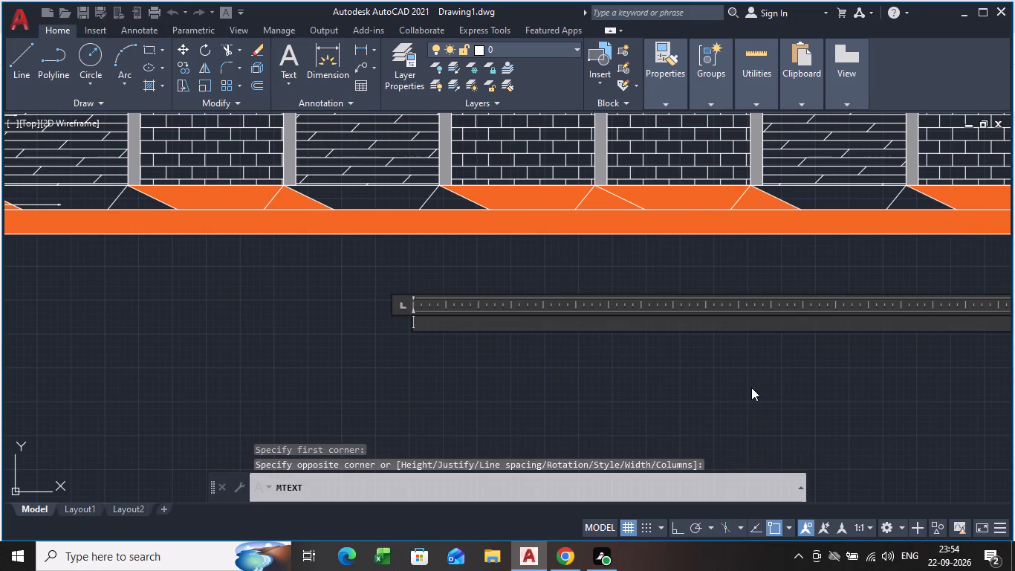
{"action": "key", "text": "s"}
{"action": "key", "text": "h"}
{"action": "key", "text": "e"}
{"action": "key", "text": "d"}
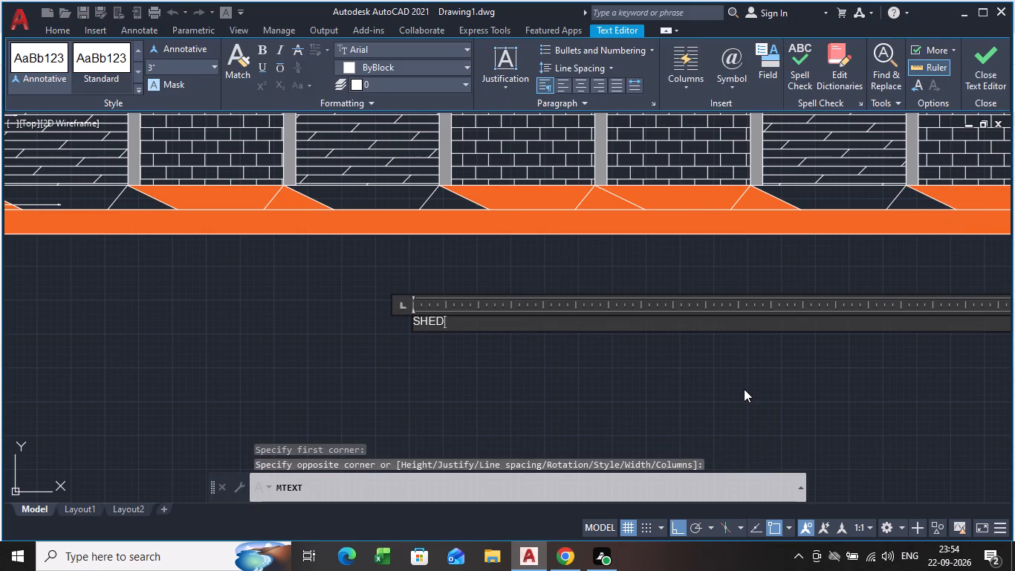
Set the SHED title's text height to 4' and finish the text.
{"action": "left_click_drag", "start_coordinate": [476, 316], "coordinate": [383, 314]}
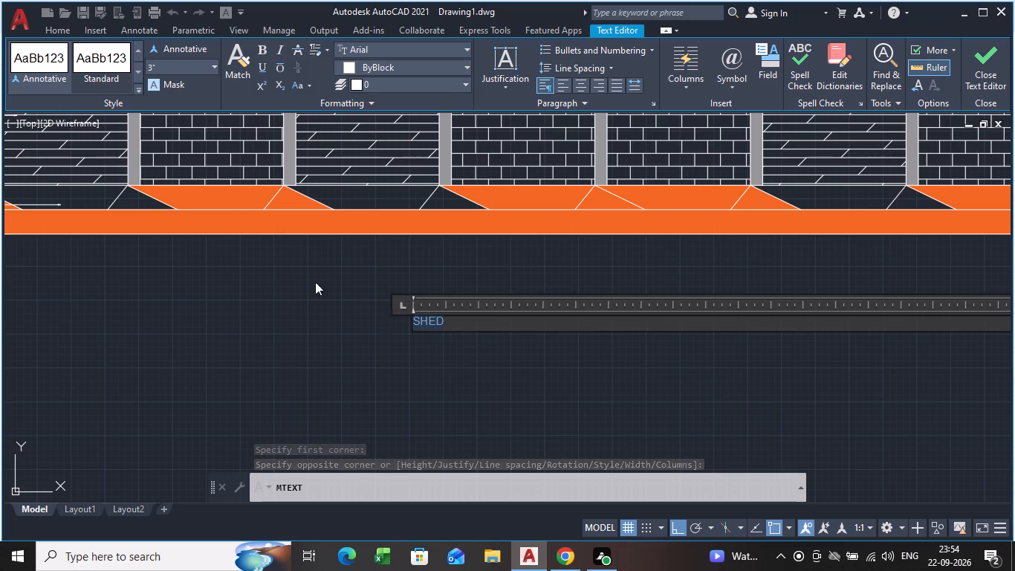
{"action": "left_click", "coordinate": [172, 61]}
{"action": "key", "text": "BackSpace"}
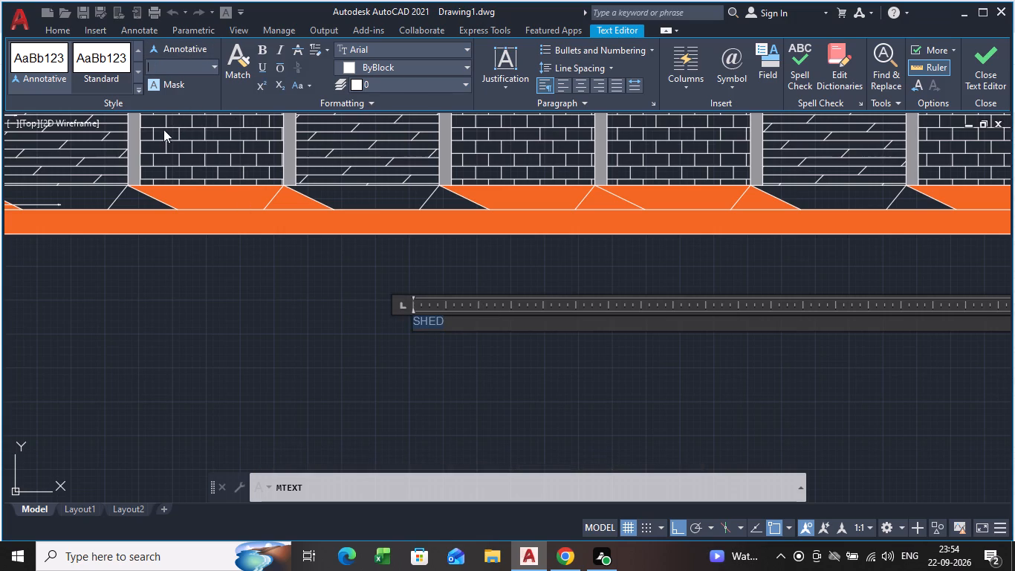
{"action": "key", "text": "4"}
{"action": "key", "text": "apostrophe"}
{"action": "key", "text": "Return"}
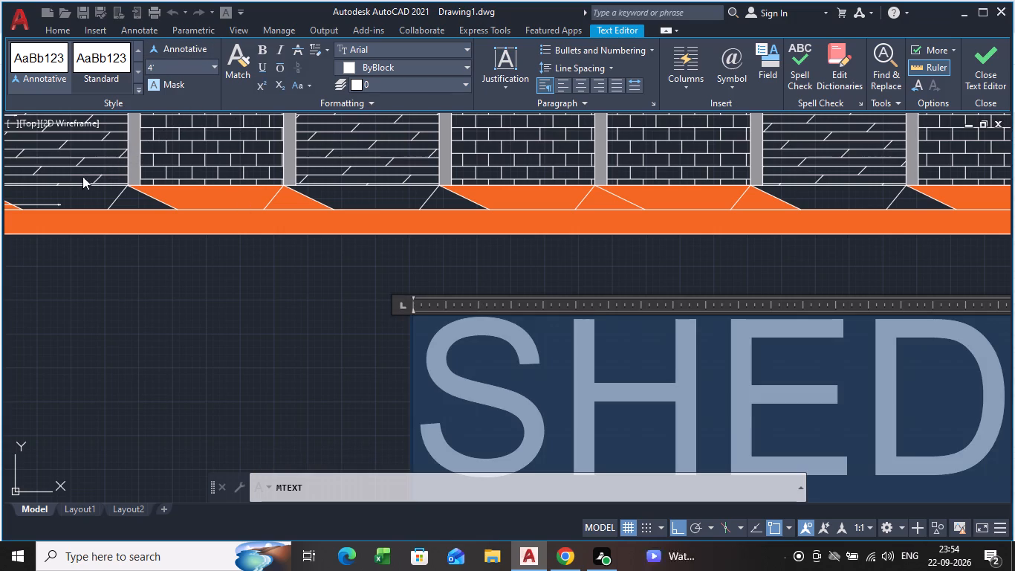
{"action": "left_click", "coordinate": [983, 68]}
Save the drawing to the Desktop under the file name SHED.
{"action": "scroll", "coordinate": [910, 262], "scroll_direction": "down", "scroll_amount": 3}
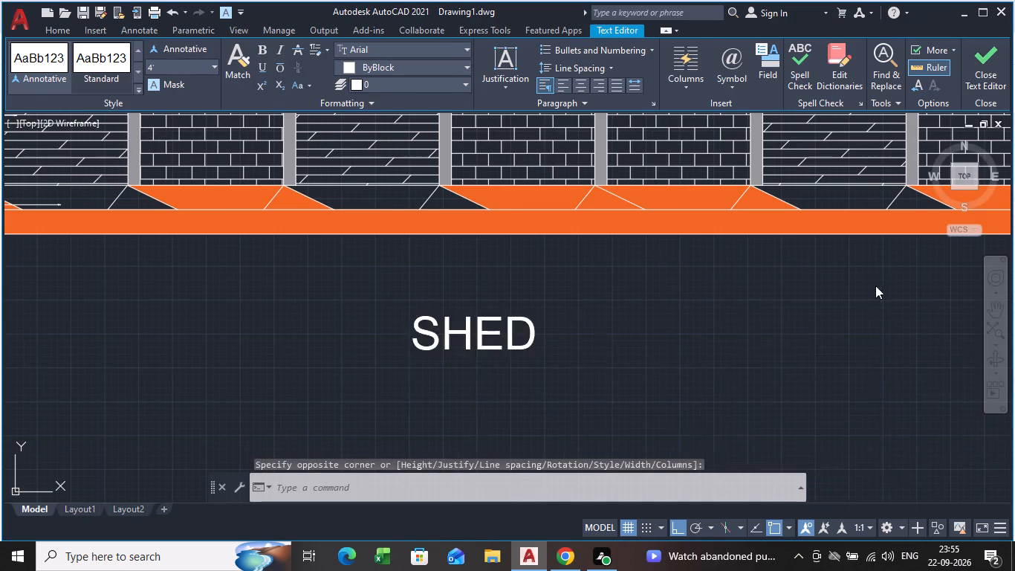
{"action": "scroll", "coordinate": [684, 310], "scroll_direction": "down", "scroll_amount": 3}
{"action": "middle_click_drag", "start_coordinate": [684, 310], "coordinate": [597, 355]}
{"action": "scroll", "coordinate": [588, 361], "scroll_direction": "up", "scroll_amount": 1}
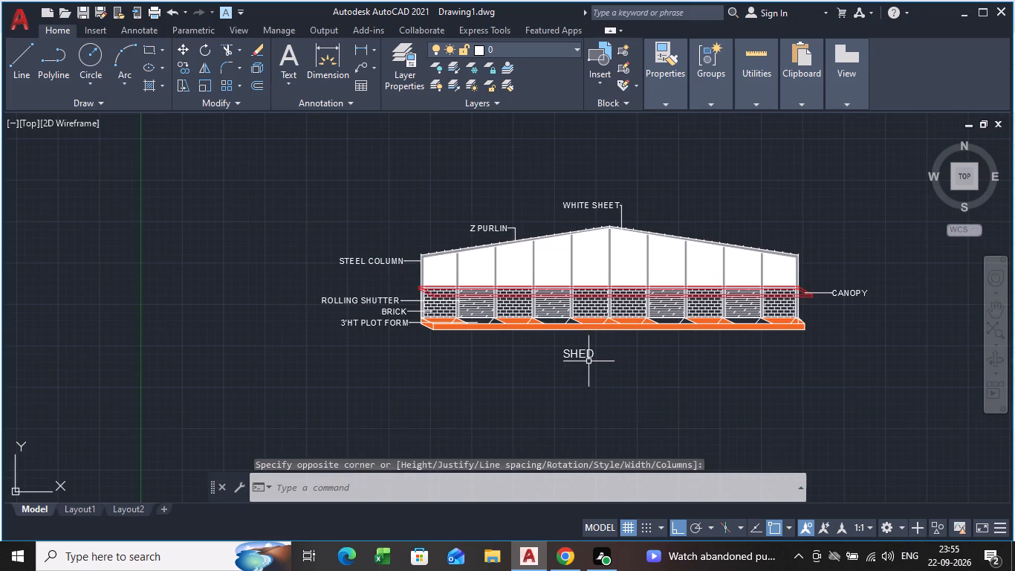
{"action": "scroll", "coordinate": [606, 338], "scroll_direction": "up", "scroll_amount": 1}
{"action": "middle_click_drag", "start_coordinate": [623, 353], "coordinate": [558, 404]}
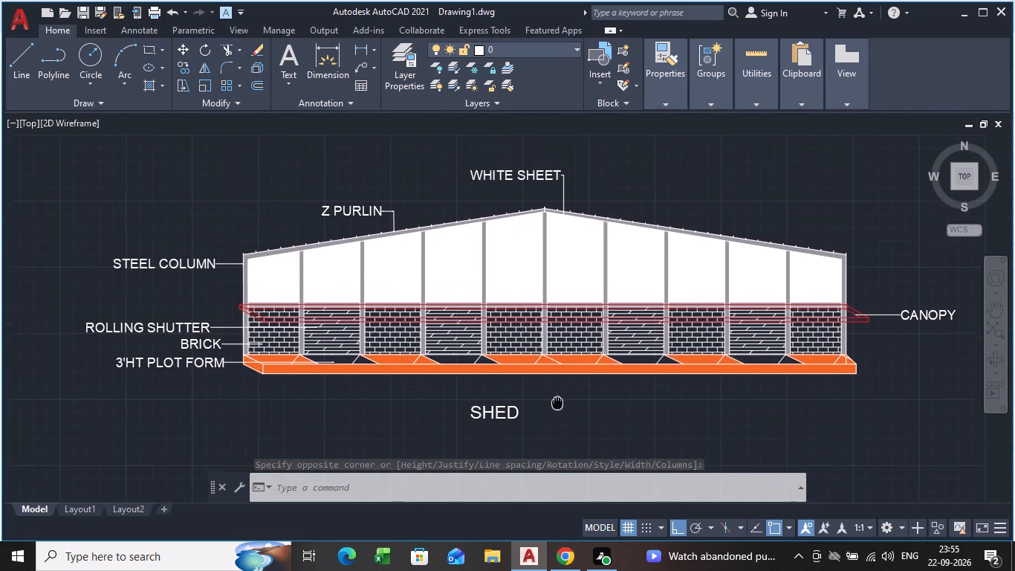
{"action": "middle_click_drag", "start_coordinate": [558, 404], "coordinate": [558, 405]}
{"action": "key", "text": "ctrl+s"}
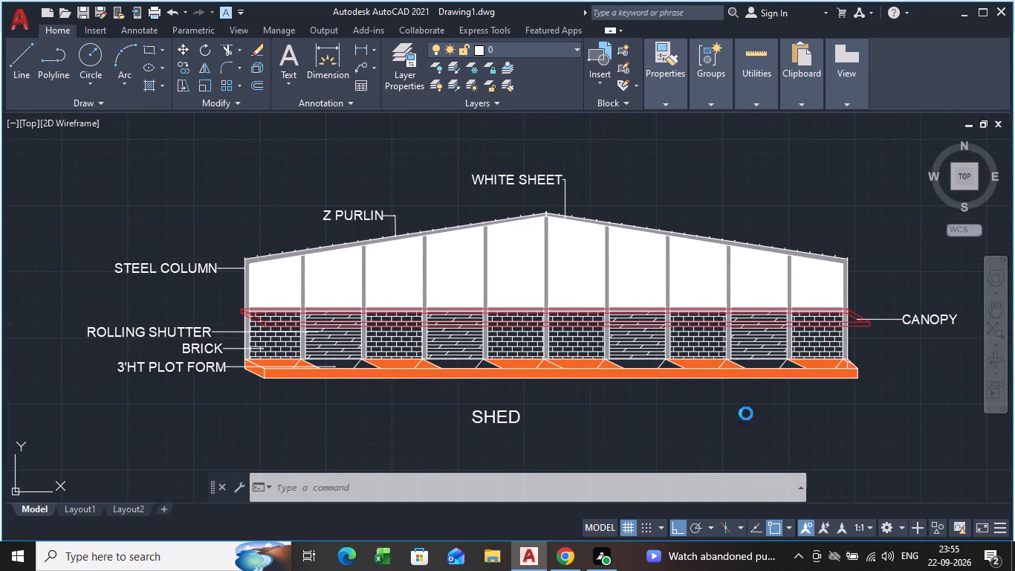
{"action": "left_click", "coordinate": [275, 243]}
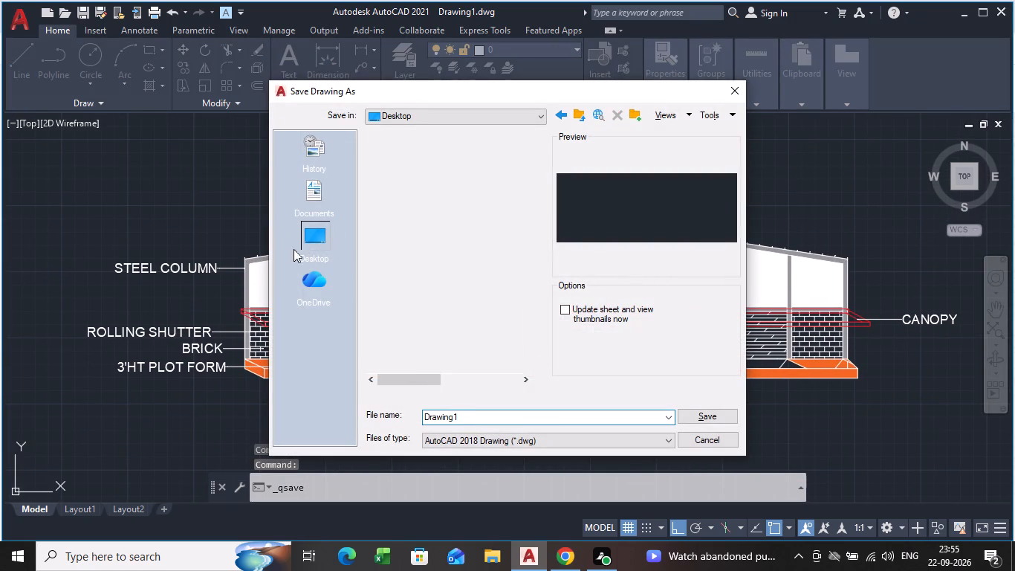
{"action": "left_click", "coordinate": [296, 251]}
{"action": "left_click", "coordinate": [476, 414]}
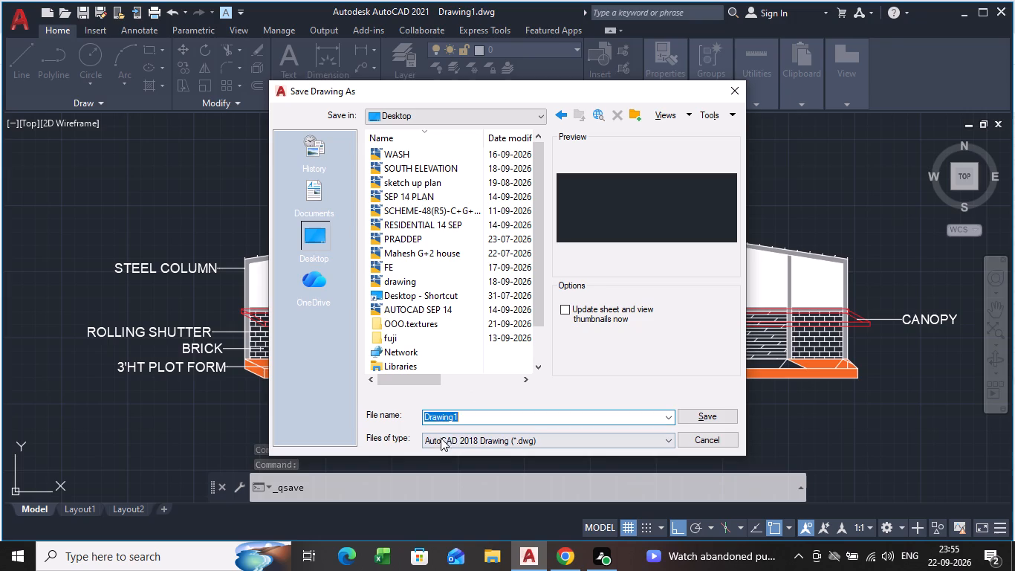
{"action": "key", "text": "BackSpace"}
{"action": "key", "text": "s"}
{"action": "key", "text": "g"}
{"action": "key", "text": "BackSpace"}
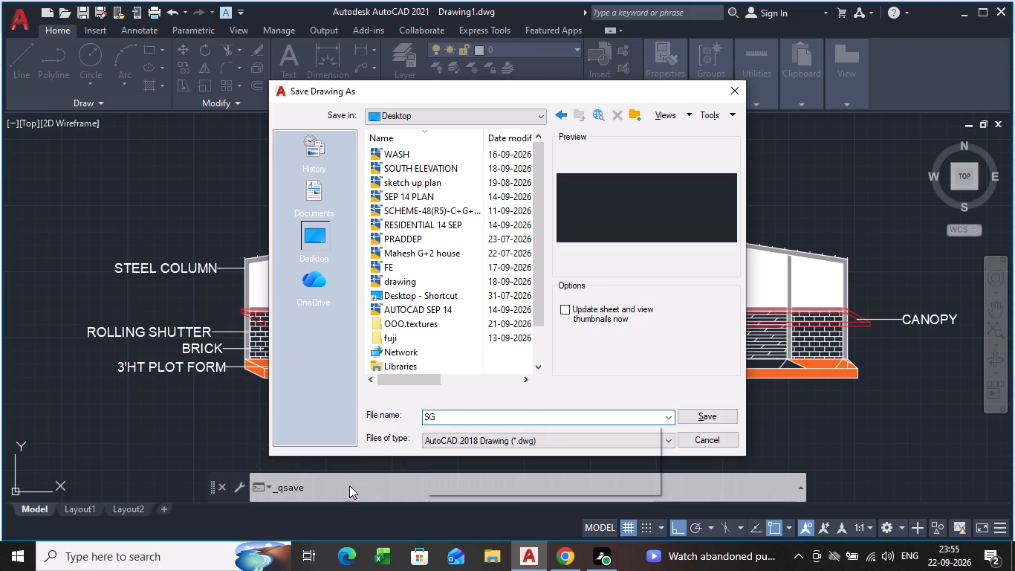
{"action": "key", "text": "h"}
{"action": "key", "text": "e"}
{"action": "key", "text": "d"}
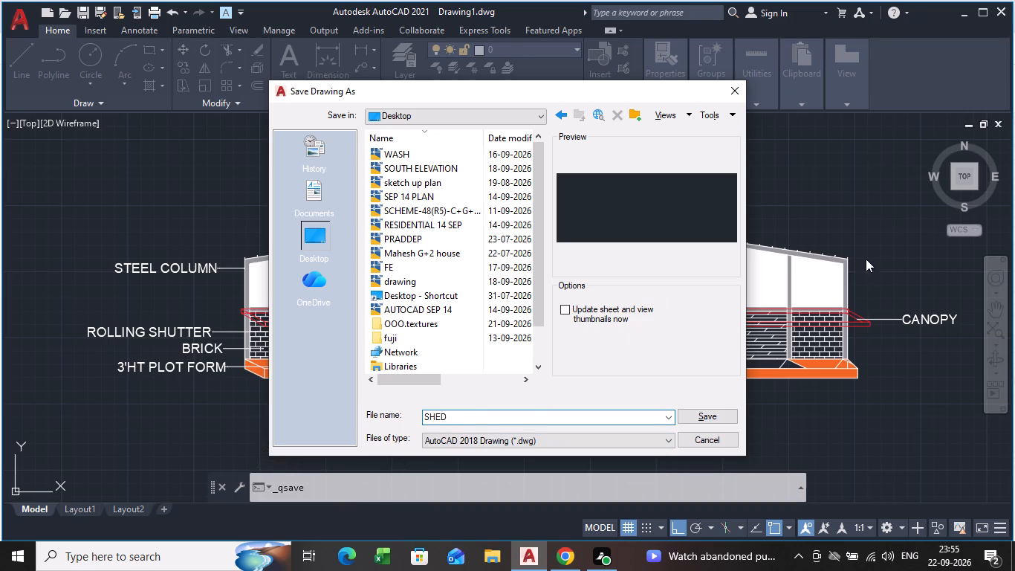
{"action": "left_click", "coordinate": [716, 418]}
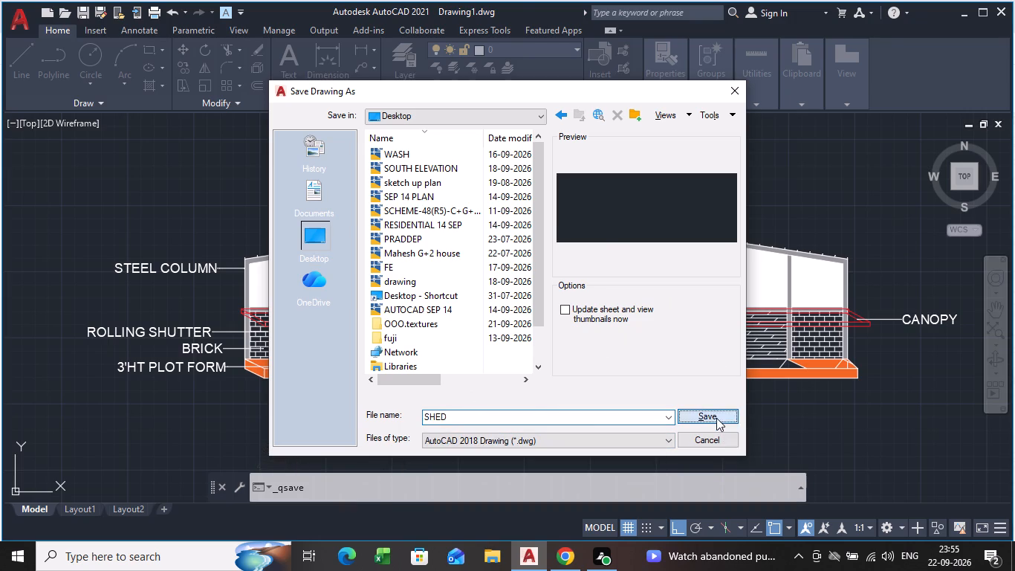
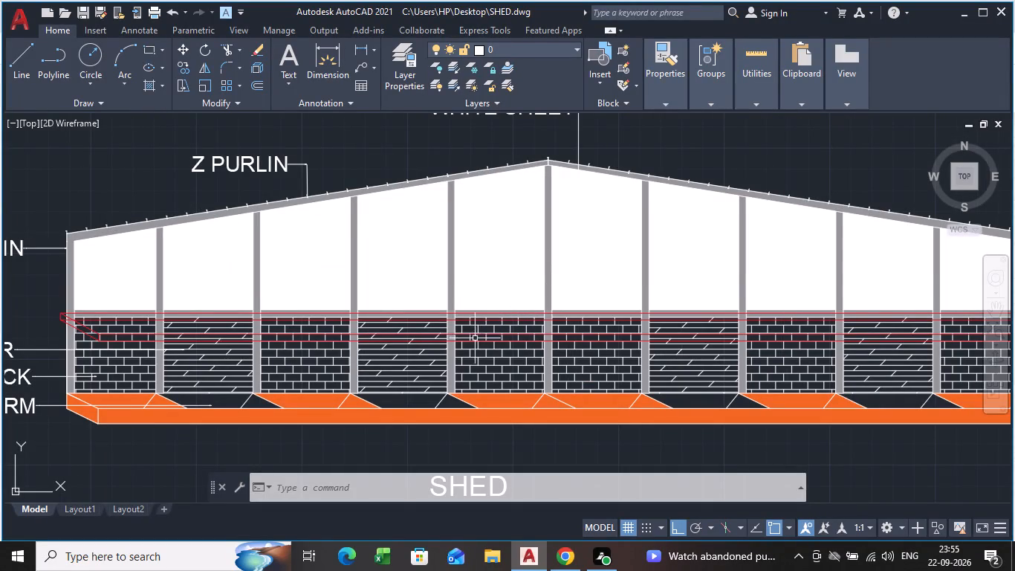
Draw a short freely angled line from the orange platform's lower right corner up and inward across its front face, with Ortho off.
{"action": "scroll", "coordinate": [643, 440], "scroll_direction": "down", "scroll_amount": 1}
{"action": "scroll", "coordinate": [813, 383], "scroll_direction": "up", "scroll_amount": 1}
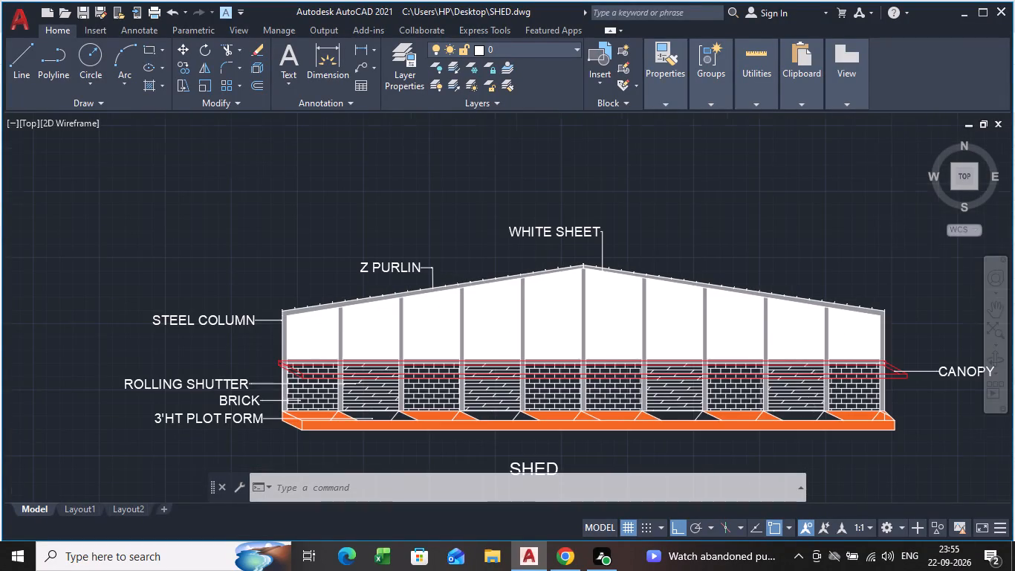
{"action": "scroll", "coordinate": [812, 382], "scroll_direction": "up", "scroll_amount": 1}
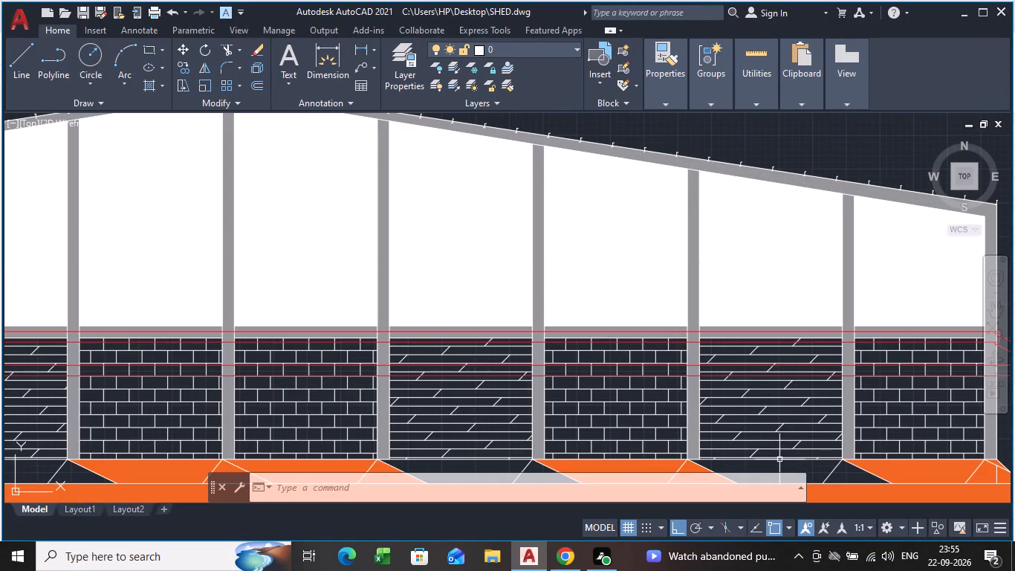
{"action": "middle_click_drag", "start_coordinate": [844, 491], "coordinate": [681, 399]}
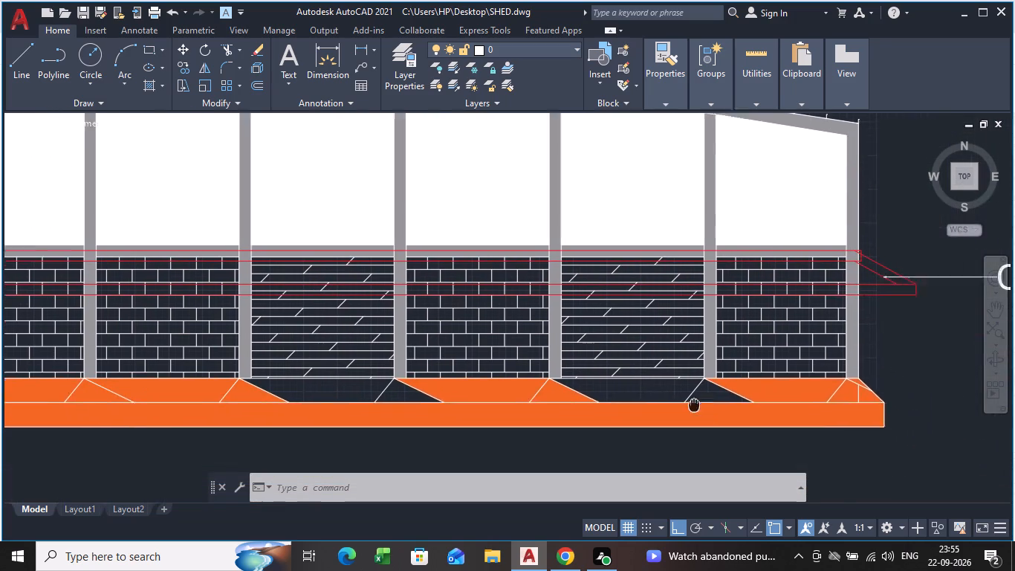
{"action": "middle_click_drag", "start_coordinate": [681, 399], "coordinate": [639, 358]}
{"action": "left_click", "coordinate": [6, 76]}
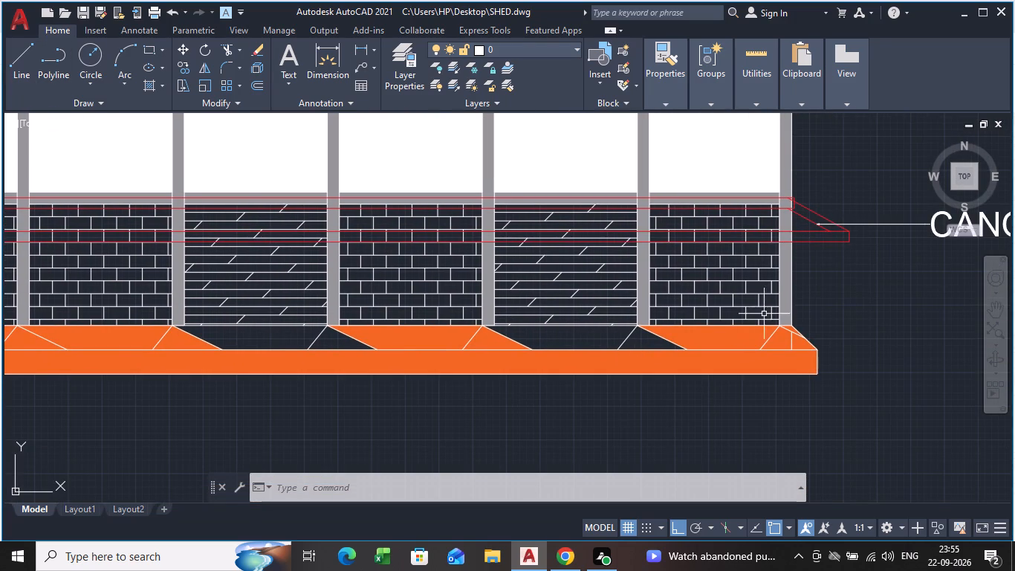
{"action": "scroll", "coordinate": [869, 287], "scroll_direction": "up", "scroll_amount": 1}
{"action": "scroll", "coordinate": [770, 423], "scroll_direction": "up", "scroll_amount": 2}
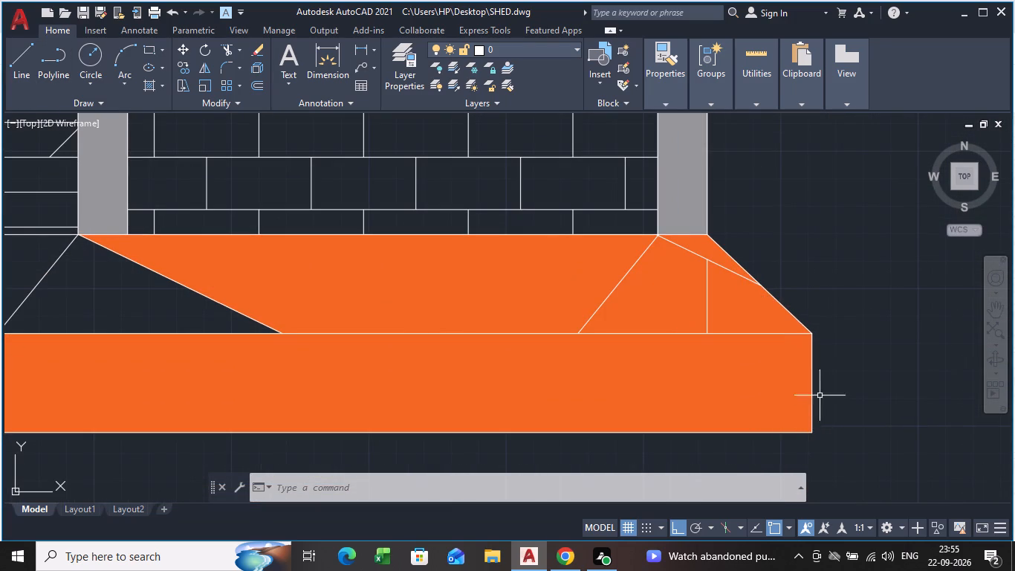
{"action": "key", "text": "l"}
{"action": "key", "text": "Return"}
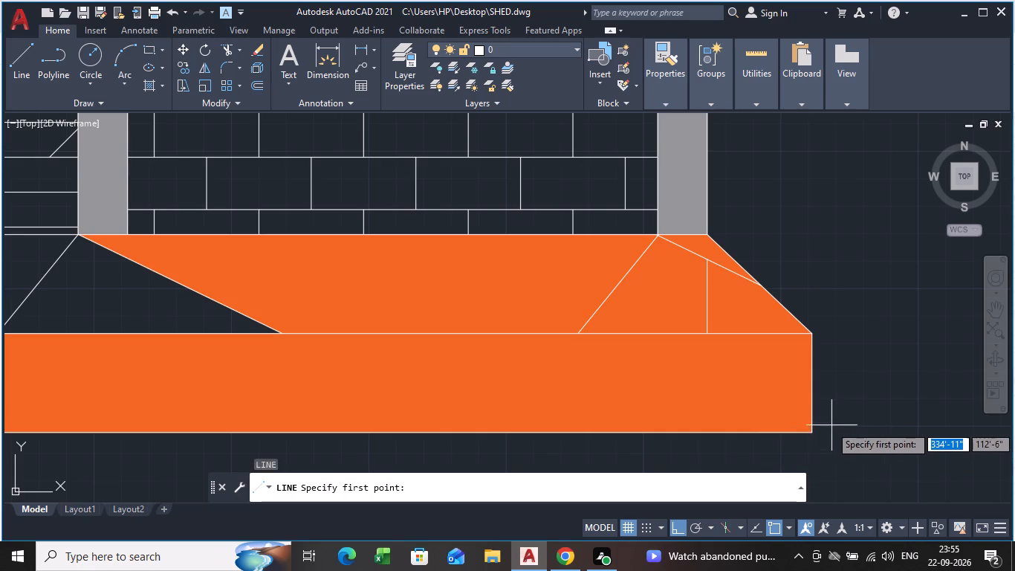
{"action": "left_click", "coordinate": [814, 435]}
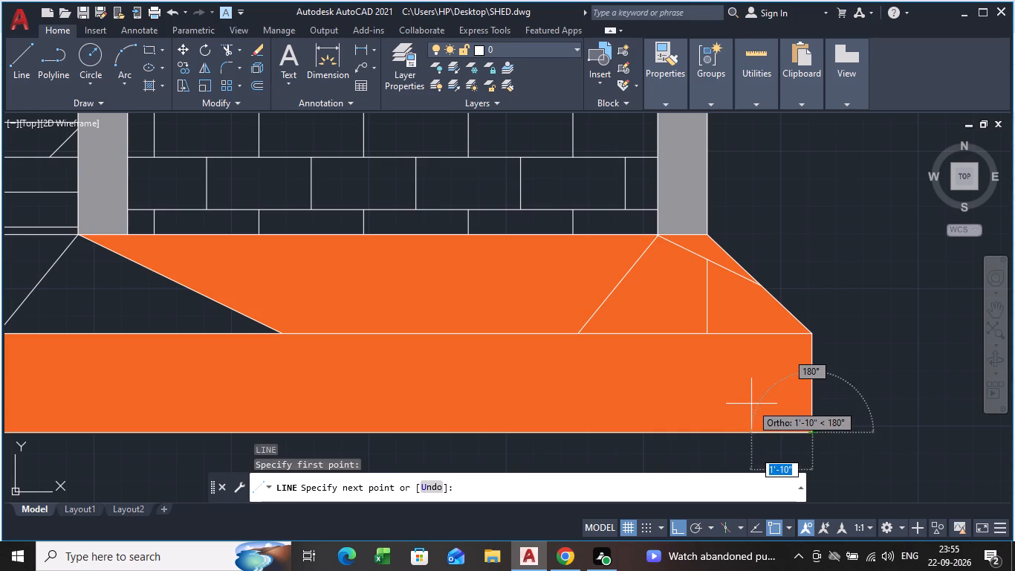
{"action": "key", "text": "ctrl+F8"}
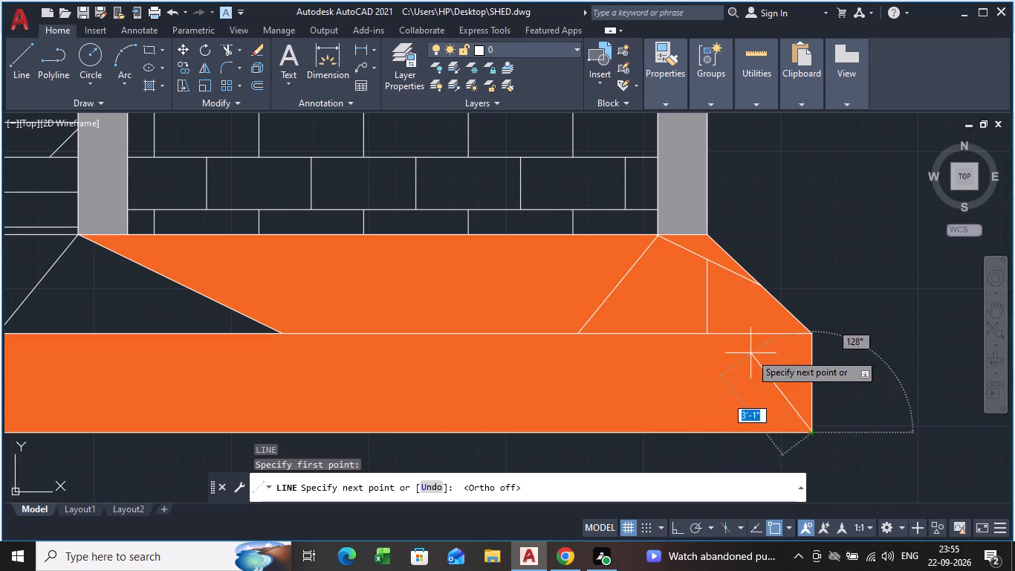
{"action": "left_click", "coordinate": [750, 397]}
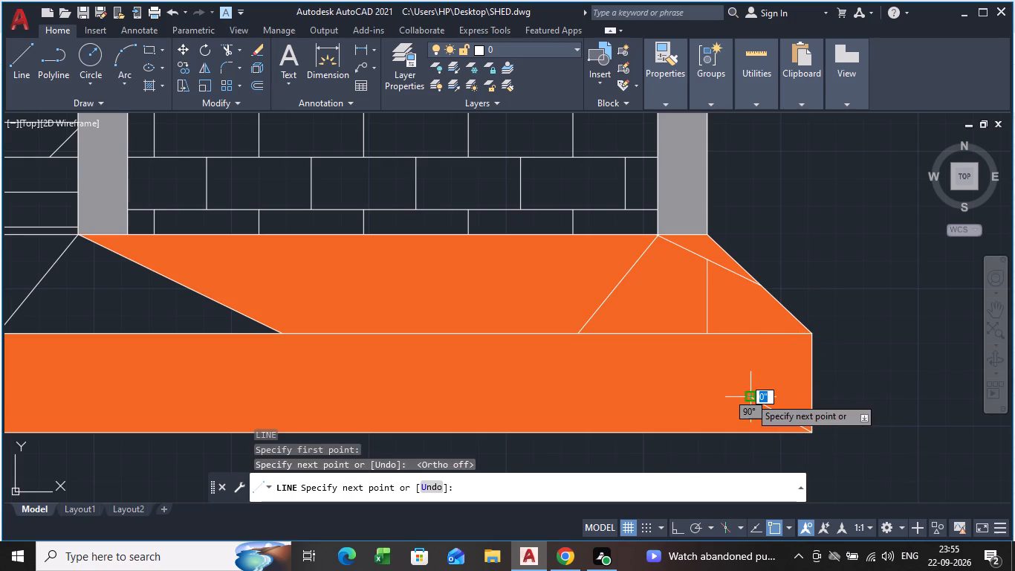
{"action": "key", "text": "Escape"}
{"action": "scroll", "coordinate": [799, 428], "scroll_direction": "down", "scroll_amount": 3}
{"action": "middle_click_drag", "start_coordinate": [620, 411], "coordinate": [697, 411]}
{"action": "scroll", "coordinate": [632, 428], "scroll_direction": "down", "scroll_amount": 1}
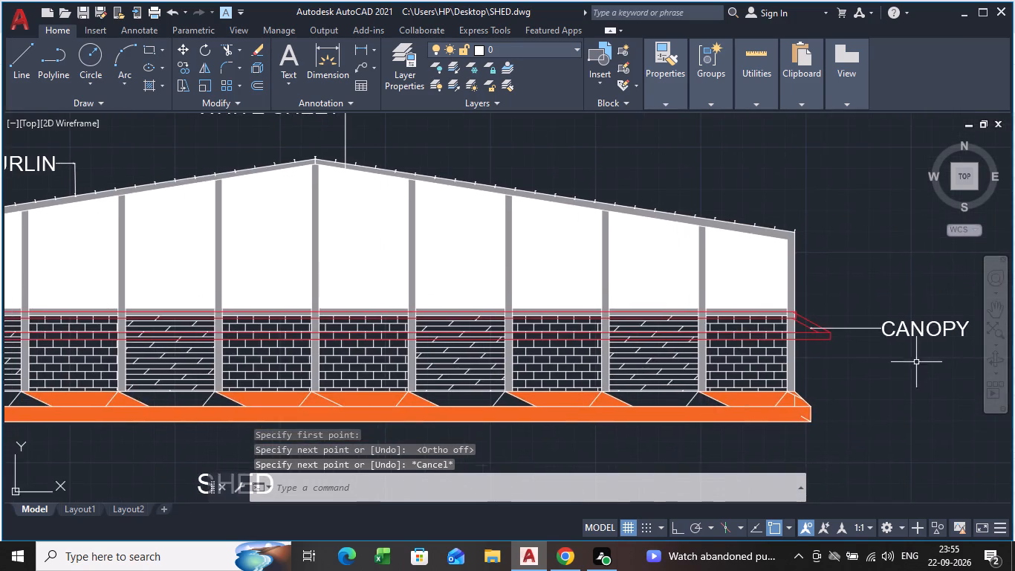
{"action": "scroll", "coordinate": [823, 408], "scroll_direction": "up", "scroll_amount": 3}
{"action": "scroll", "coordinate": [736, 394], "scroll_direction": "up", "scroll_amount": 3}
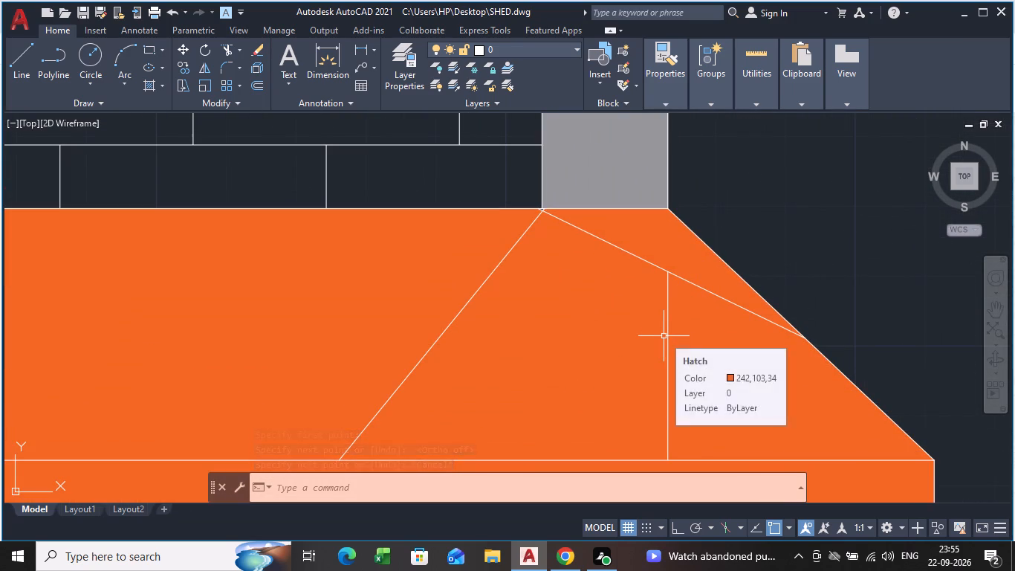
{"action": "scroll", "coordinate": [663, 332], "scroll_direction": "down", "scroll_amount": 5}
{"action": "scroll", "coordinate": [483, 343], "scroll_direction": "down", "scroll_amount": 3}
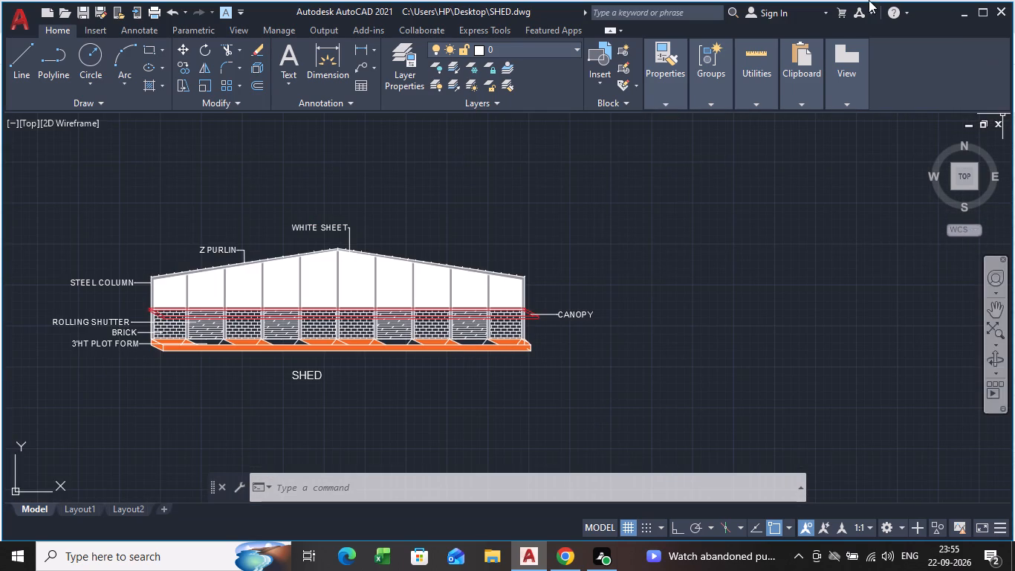
Set up a plot of the whole shed elevation with AutoCAD PDF (High Quality Print).pc3, centred and in landscape orientation.
{"action": "scroll", "coordinate": [161, 350], "scroll_direction": "up", "scroll_amount": 1}
{"action": "middle_click_drag", "start_coordinate": [167, 361], "coordinate": [282, 375]}
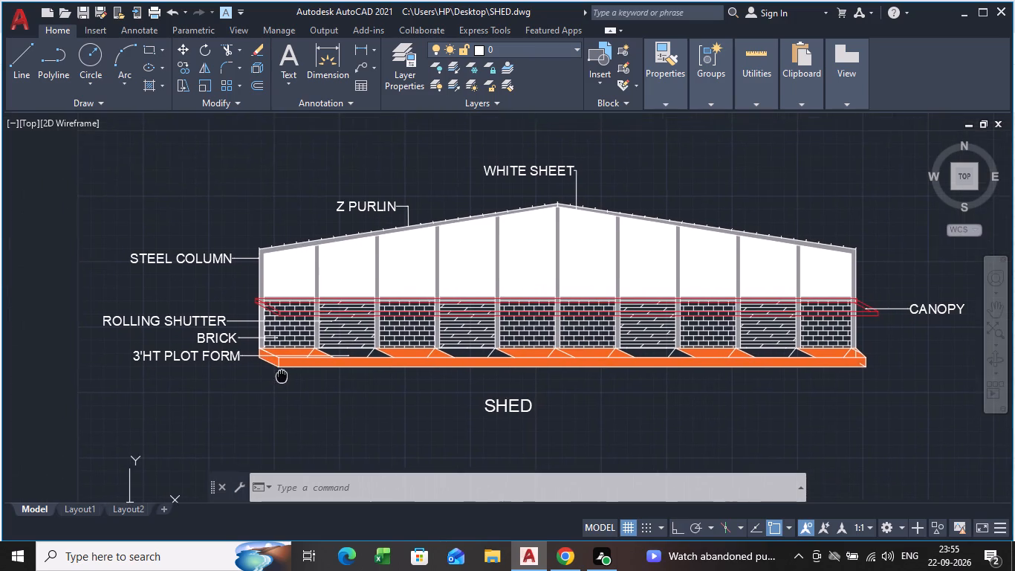
{"action": "middle_click_drag", "start_coordinate": [282, 375], "coordinate": [282, 378]}
{"action": "middle_click_drag", "start_coordinate": [293, 422], "coordinate": [261, 437]}
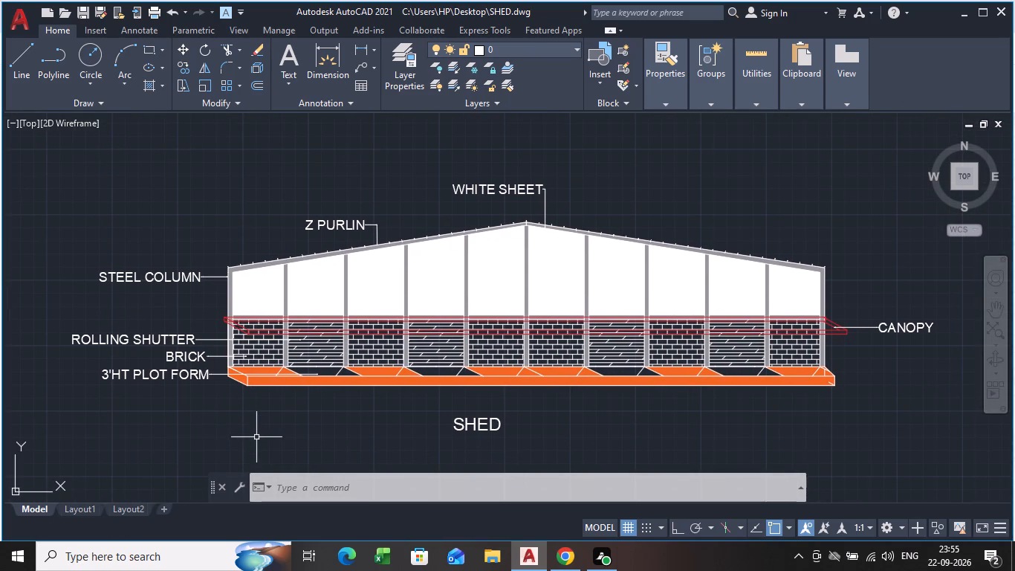
{"action": "key", "text": "ctrl+p"}
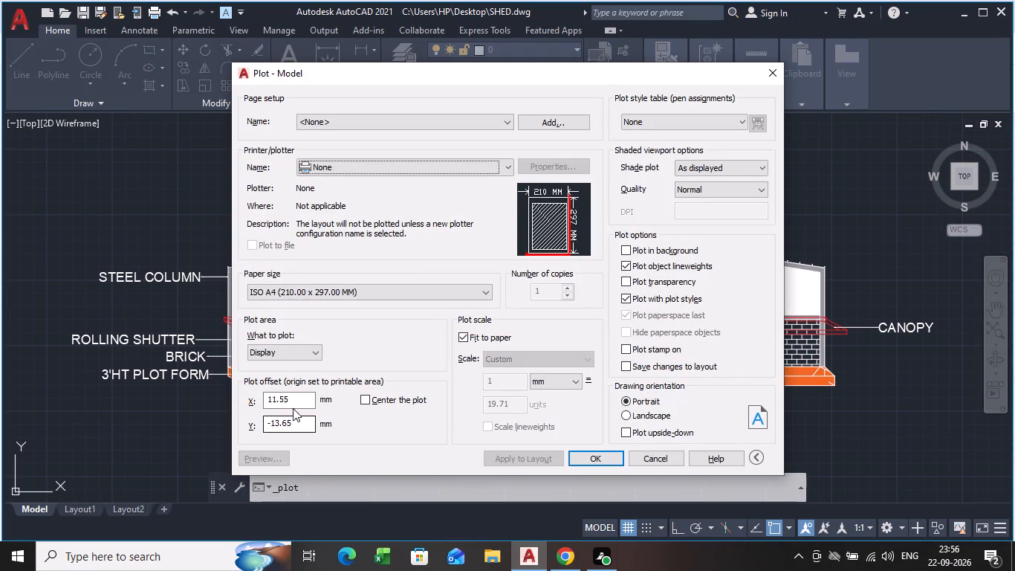
{"action": "left_click", "coordinate": [377, 166]}
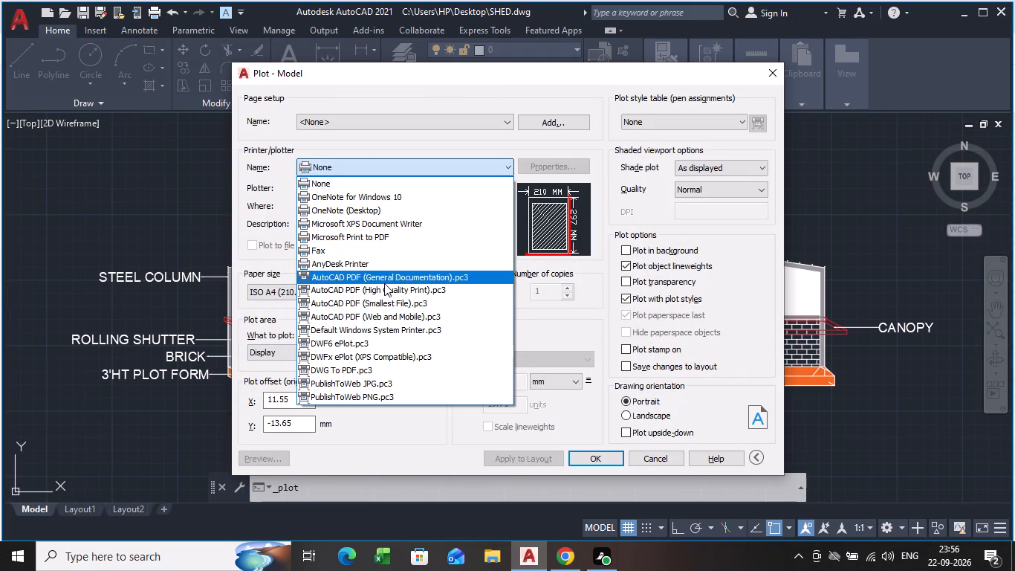
{"action": "left_click", "coordinate": [384, 290]}
{"action": "left_click_drag", "start_coordinate": [304, 402], "coordinate": [314, 360]}
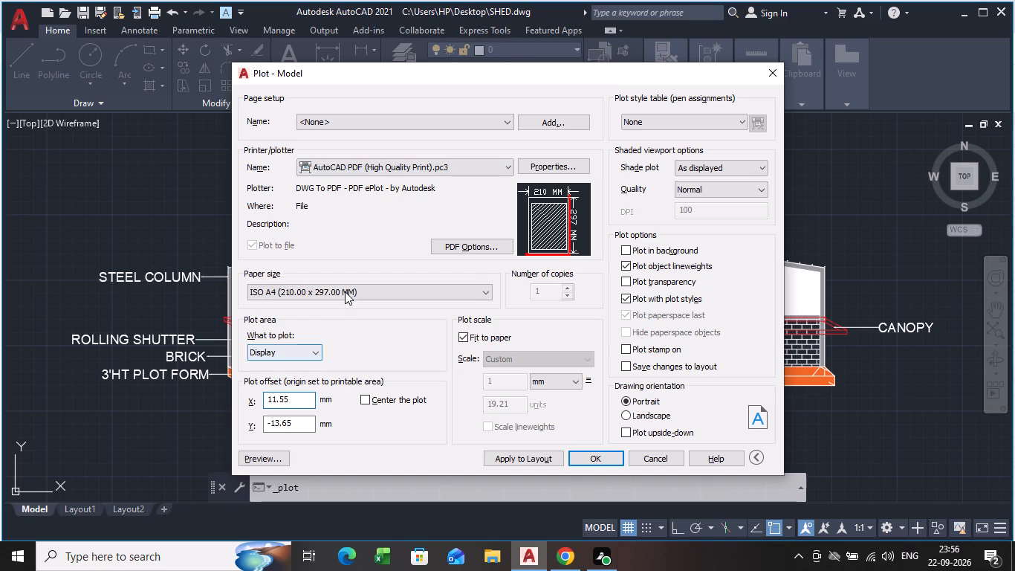
{"action": "double_click", "coordinate": [366, 397]}
{"action": "left_click", "coordinate": [430, 421]}
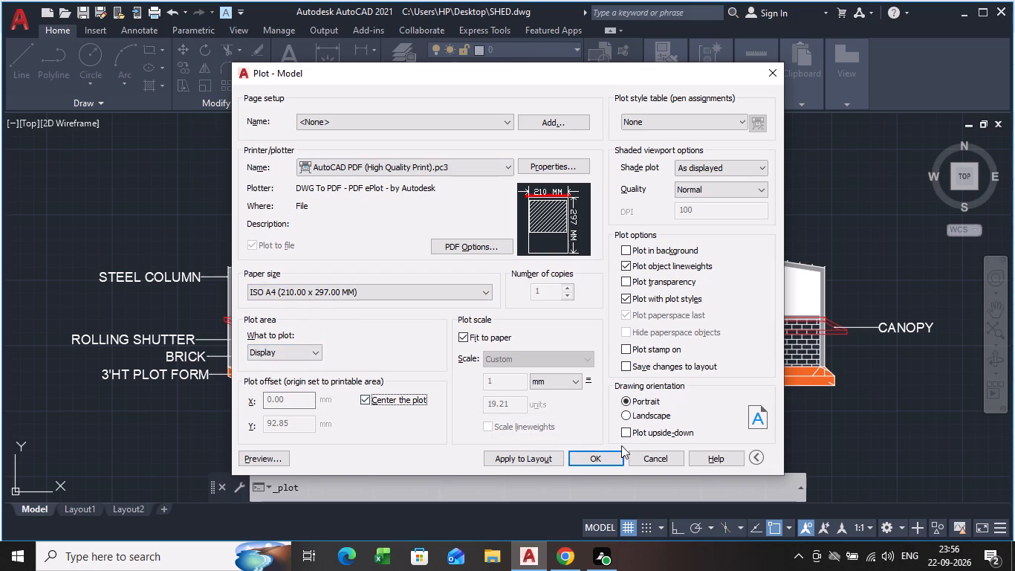
{"action": "left_click", "coordinate": [629, 418]}
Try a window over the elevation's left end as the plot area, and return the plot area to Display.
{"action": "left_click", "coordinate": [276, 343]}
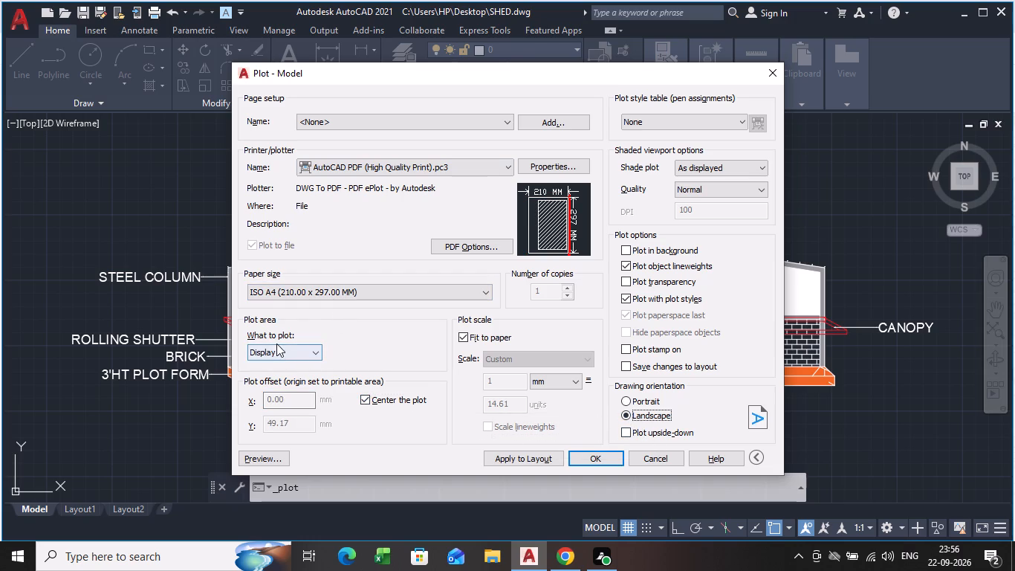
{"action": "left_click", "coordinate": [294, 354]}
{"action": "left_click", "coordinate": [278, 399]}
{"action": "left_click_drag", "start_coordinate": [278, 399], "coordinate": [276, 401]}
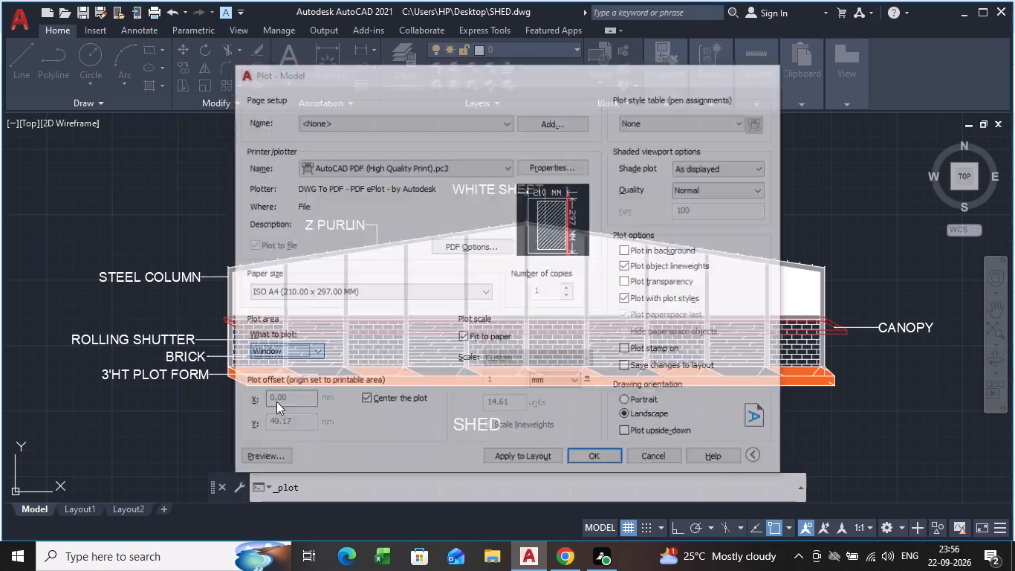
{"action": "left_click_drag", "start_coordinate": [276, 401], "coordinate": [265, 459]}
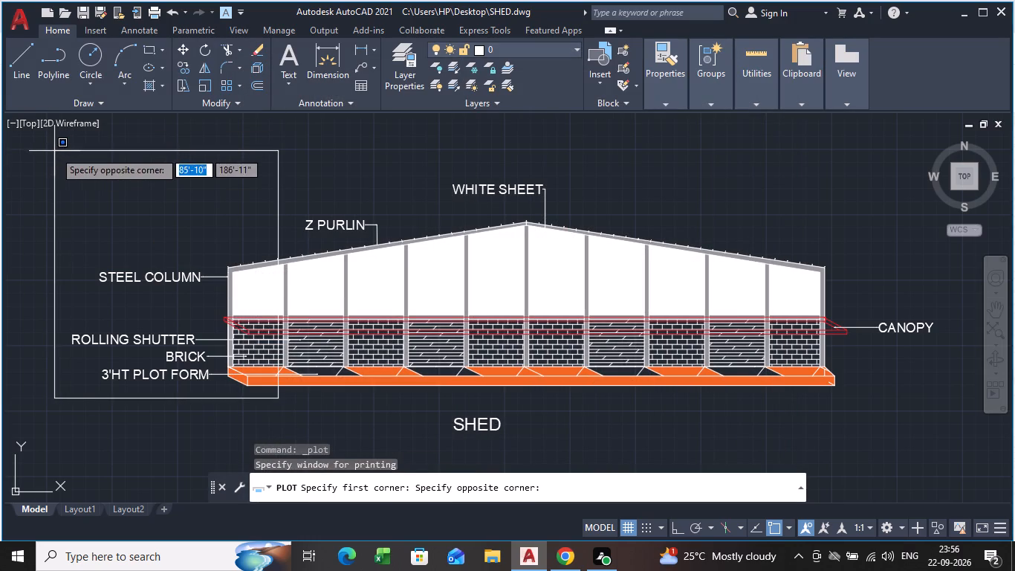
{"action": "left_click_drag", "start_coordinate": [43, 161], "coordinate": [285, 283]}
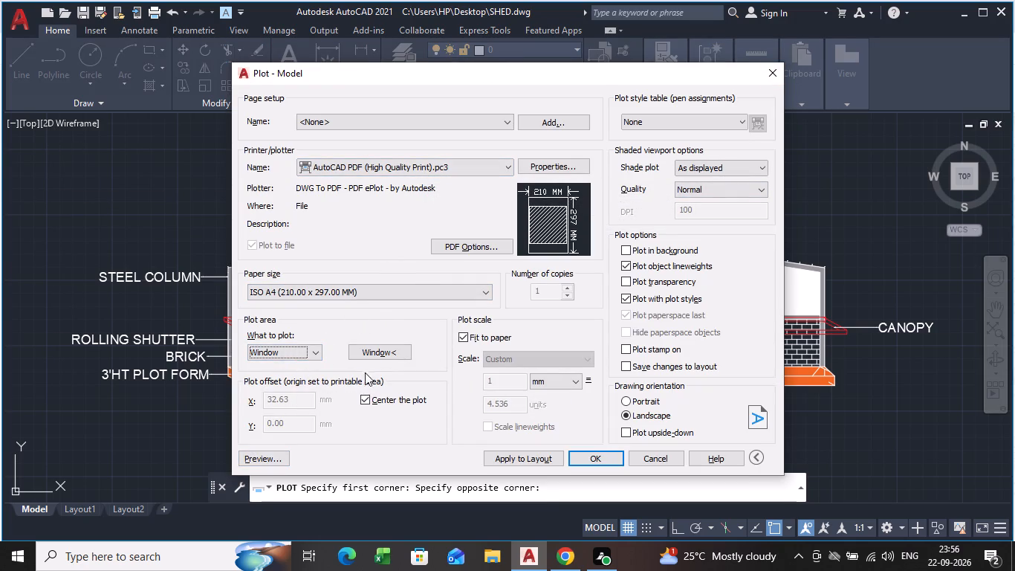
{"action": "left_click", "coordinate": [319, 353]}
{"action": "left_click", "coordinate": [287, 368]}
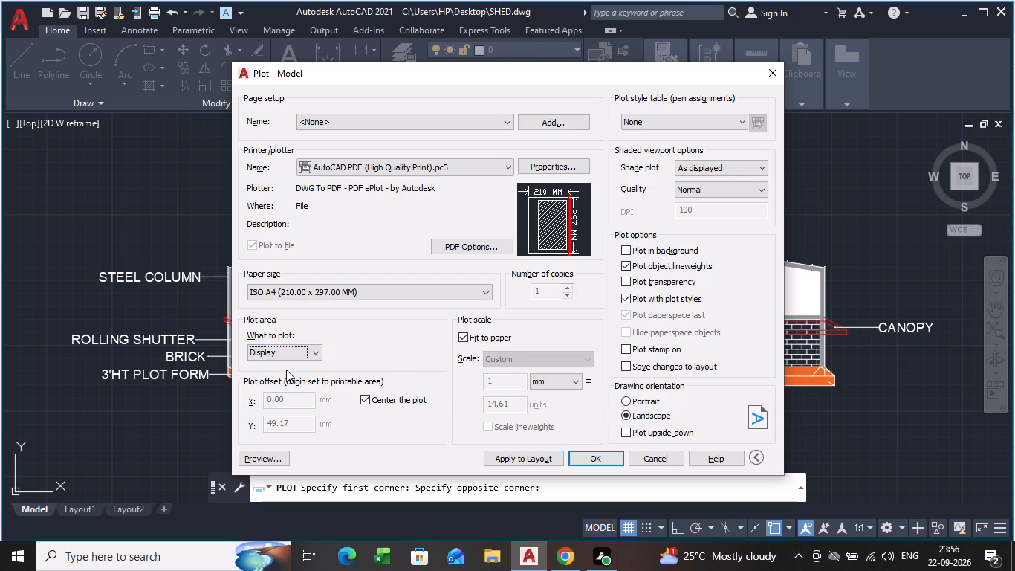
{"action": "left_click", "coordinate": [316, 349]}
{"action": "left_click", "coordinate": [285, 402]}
Preview the plot, examine how the elevation and its lines look on the sheet, and close the preview.
{"action": "left_click", "coordinate": [262, 455]}
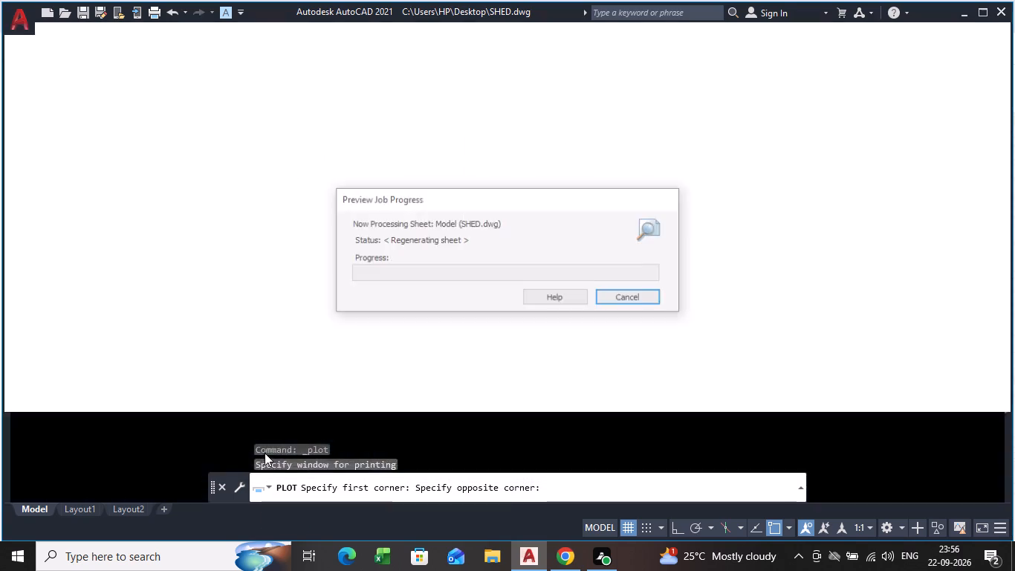
{"action": "scroll", "coordinate": [554, 331], "scroll_direction": "up", "scroll_amount": 2}
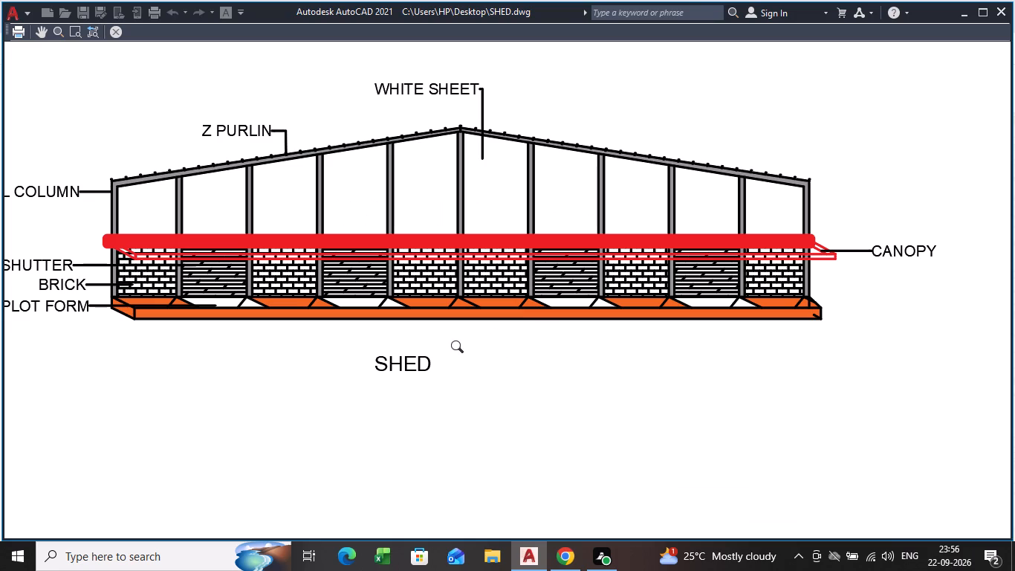
{"action": "scroll", "coordinate": [421, 351], "scroll_direction": "down", "scroll_amount": 2}
{"action": "scroll", "coordinate": [418, 352], "scroll_direction": "up", "scroll_amount": 1}
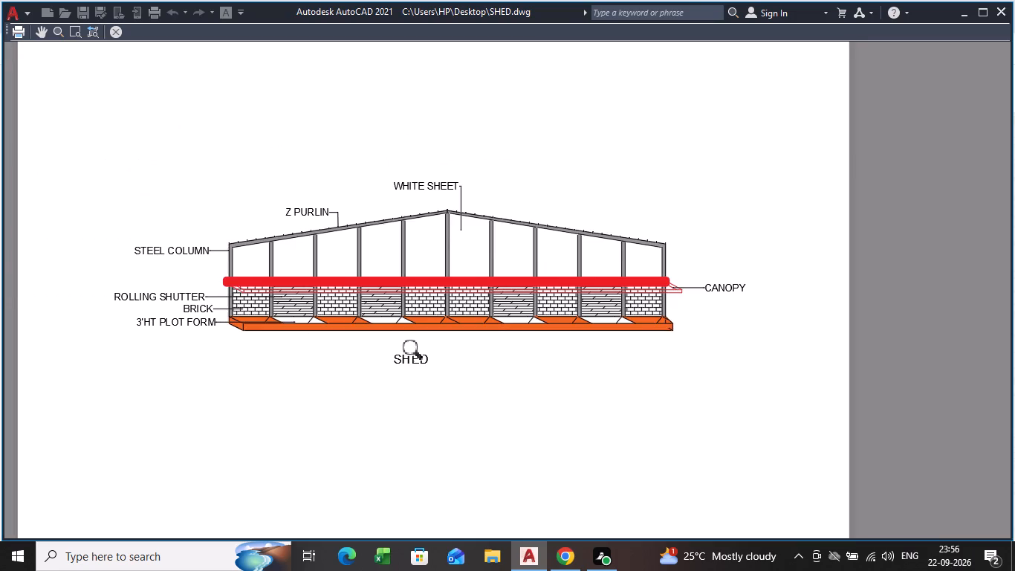
{"action": "scroll", "coordinate": [418, 352], "scroll_direction": "up", "scroll_amount": 1}
{"action": "middle_click_drag", "start_coordinate": [453, 391], "coordinate": [536, 419]}
{"action": "scroll", "coordinate": [474, 403], "scroll_direction": "down", "scroll_amount": 1}
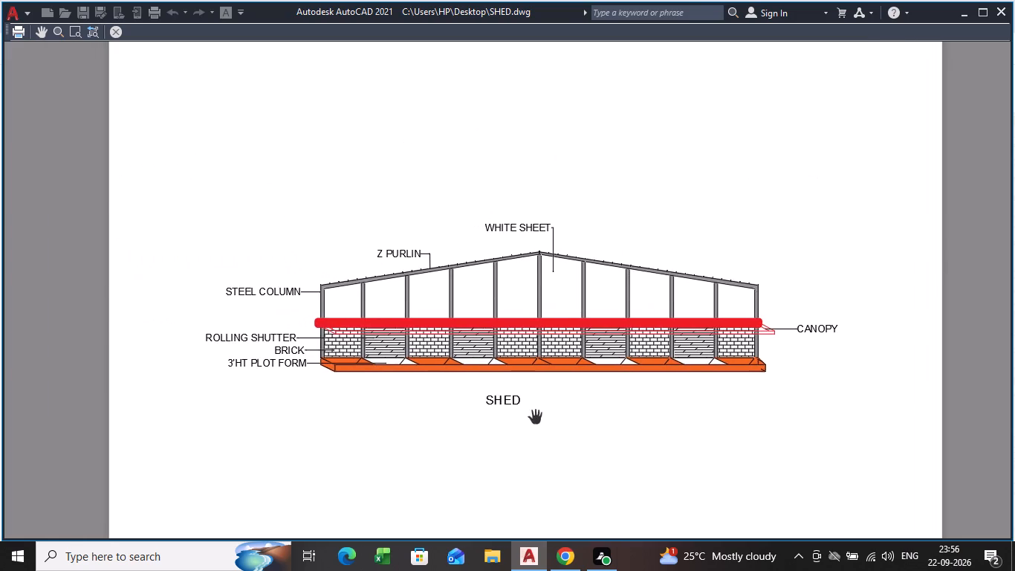
{"action": "scroll", "coordinate": [536, 418], "scroll_direction": "up", "scroll_amount": 1}
{"action": "scroll", "coordinate": [722, 448], "scroll_direction": "down", "scroll_amount": 1}
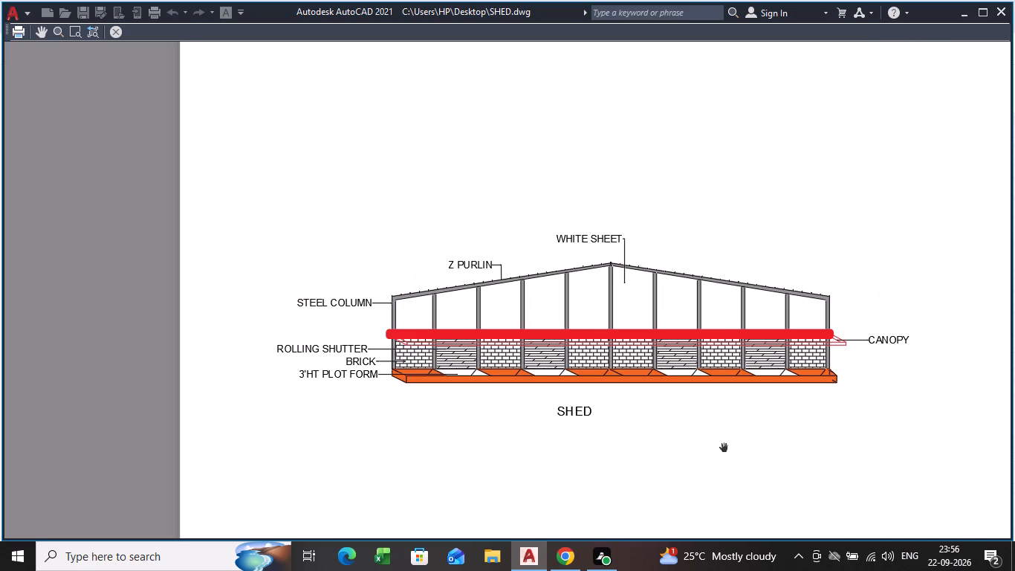
{"action": "middle_click_drag", "start_coordinate": [717, 448], "coordinate": [674, 439]}
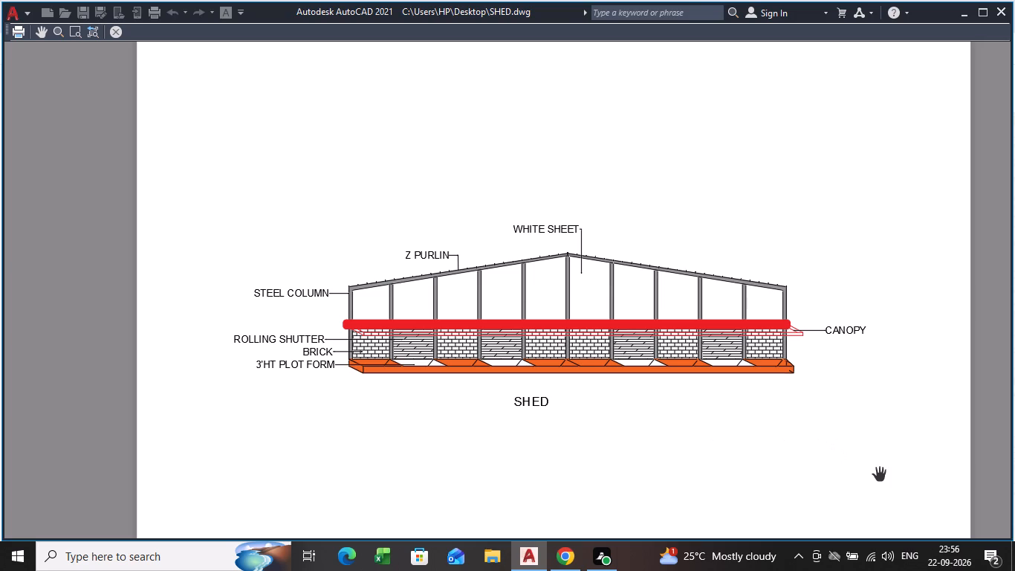
{"action": "left_click", "coordinate": [114, 23]}
{"action": "left_click", "coordinate": [117, 32]}
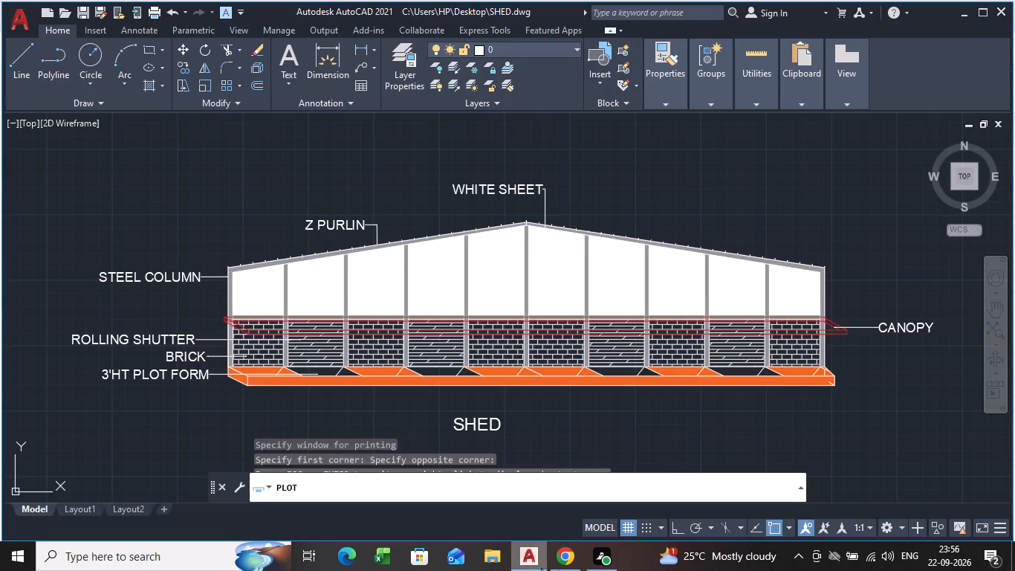